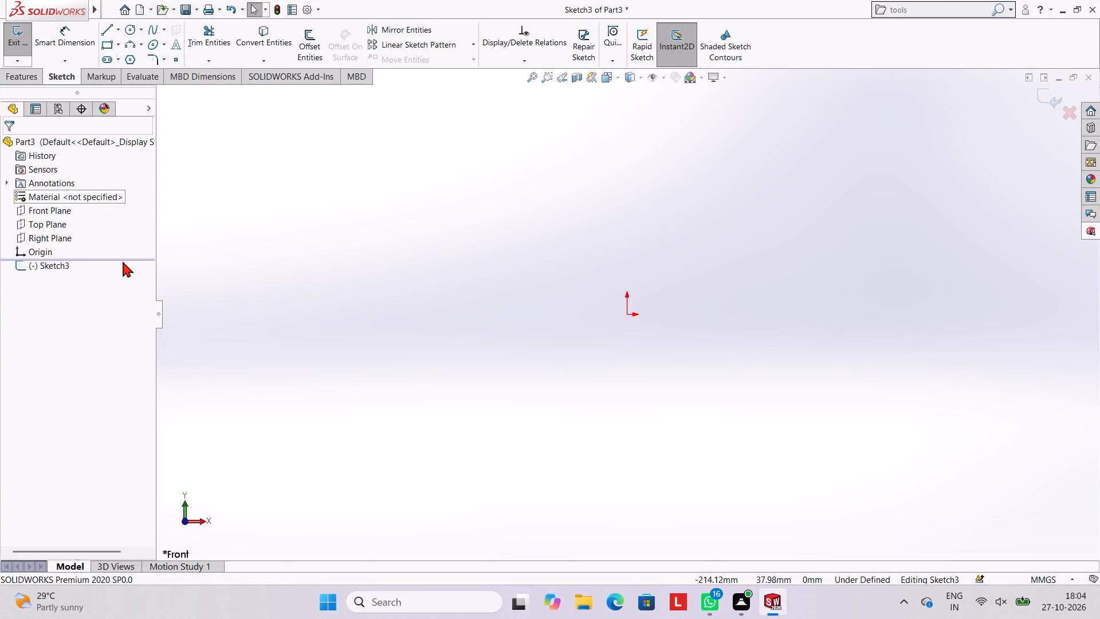
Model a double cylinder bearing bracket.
Sketch a 28 mm diameter circle centred on the origin.
click(129, 32)
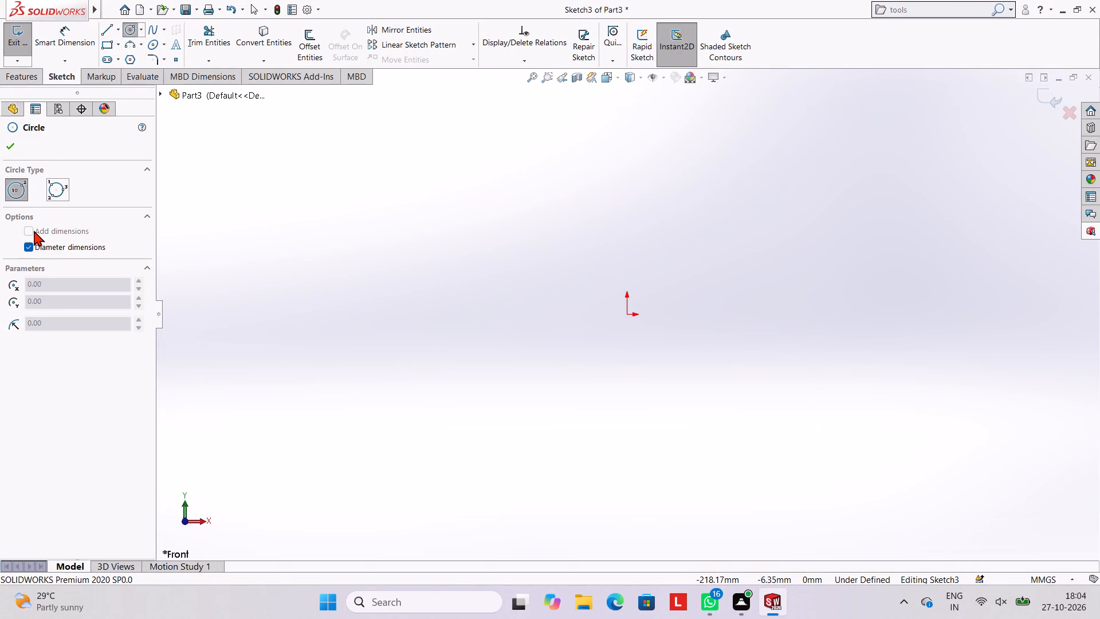
click(628, 315)
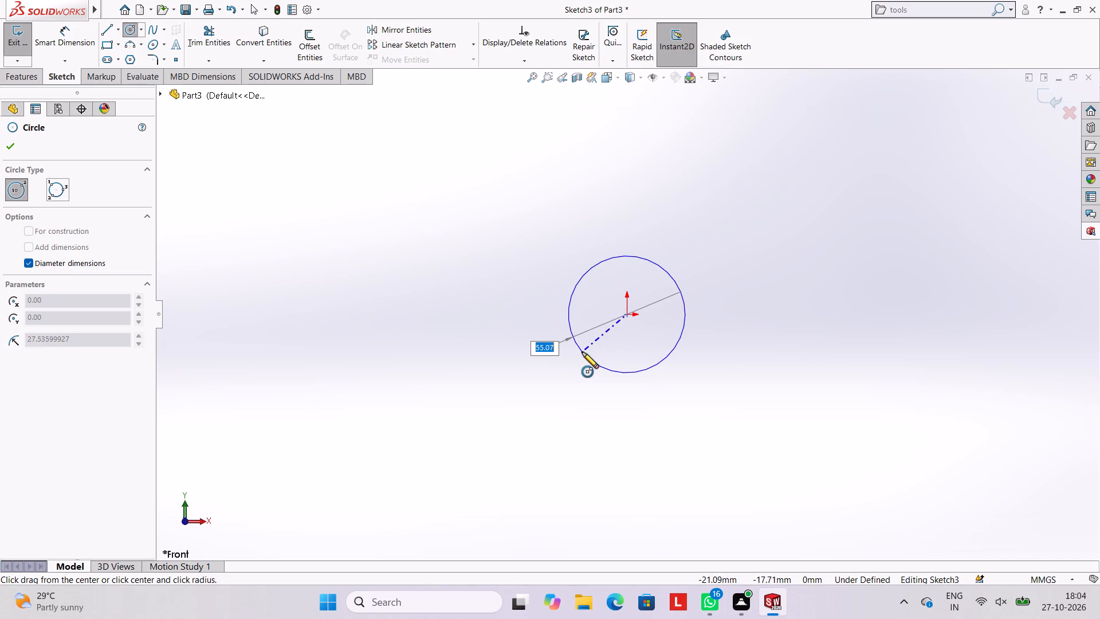
text(28)
key(Return)
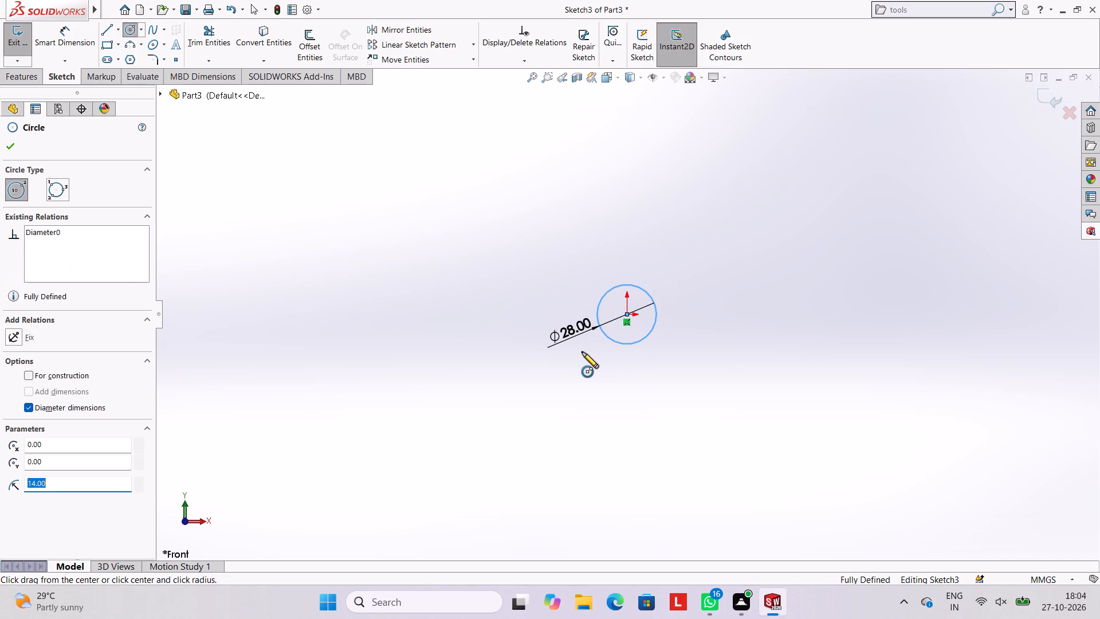
scroll(630, 296, up, 1)
scroll(651, 302, down, 3)
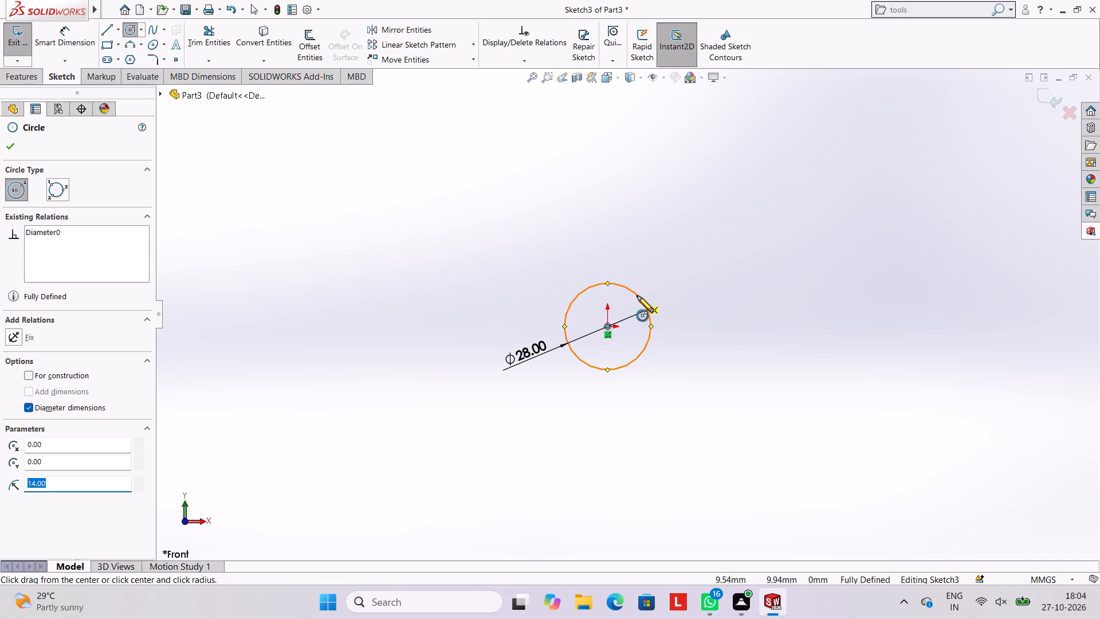
scroll(604, 351, down, 2)
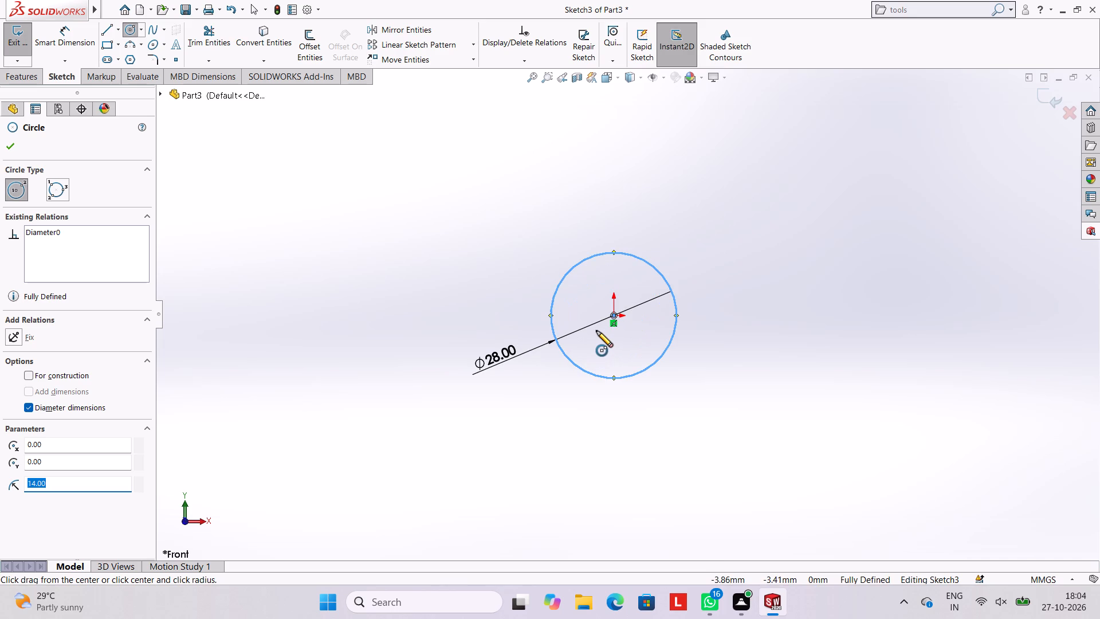
click(77, 40)
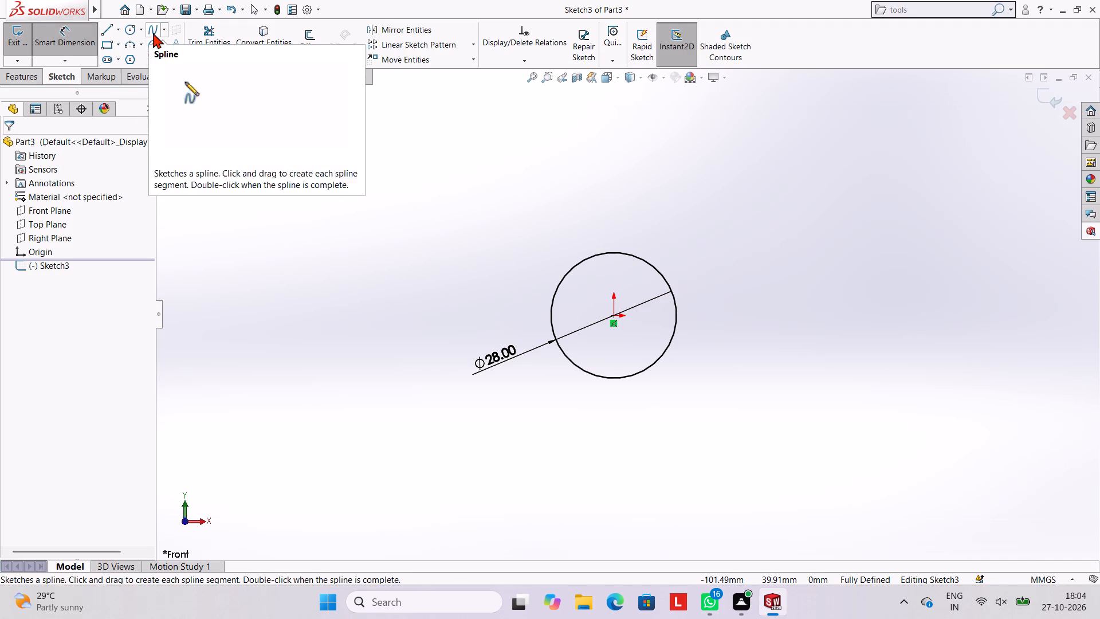
click(132, 28)
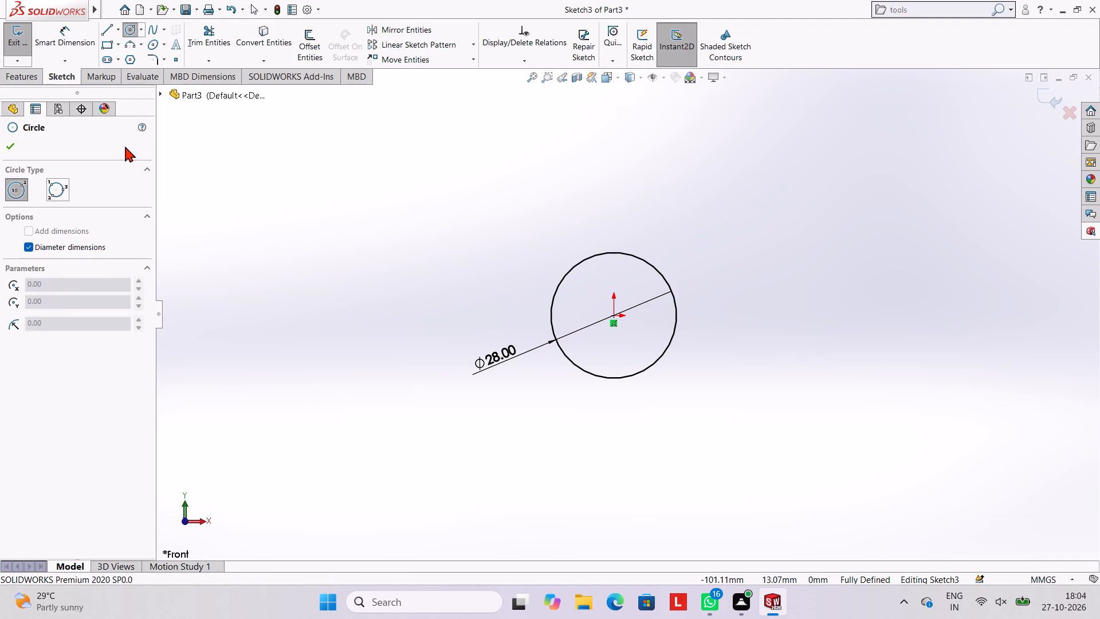
Extrude the circle as a blind boss 35 mm deep in the reversed direction.
click(17, 79)
click(23, 39)
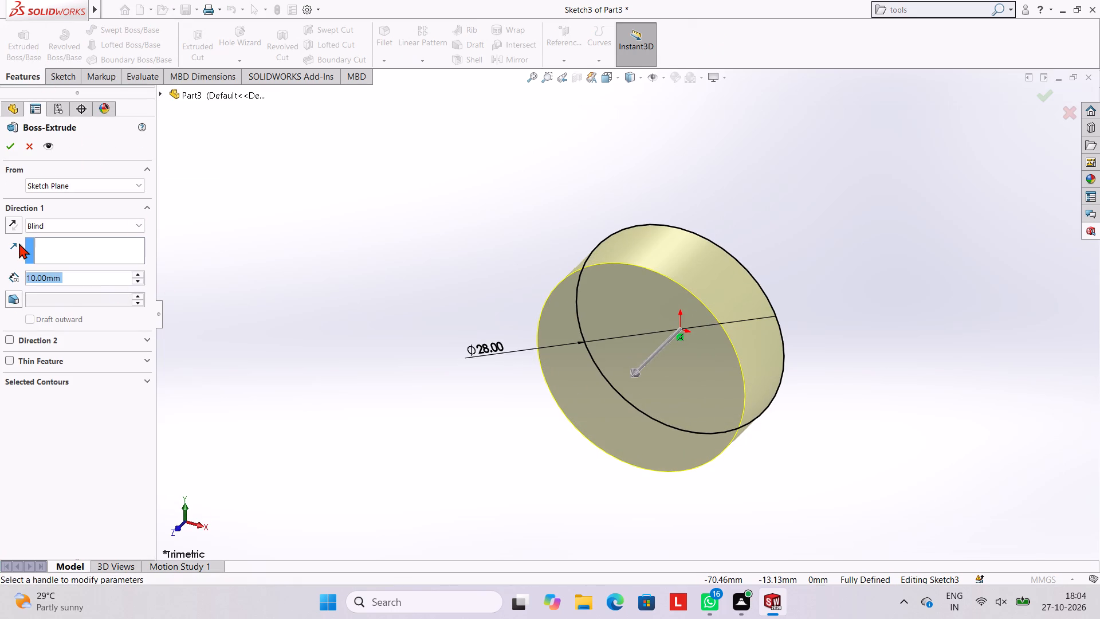
click(15, 228)
click(89, 282)
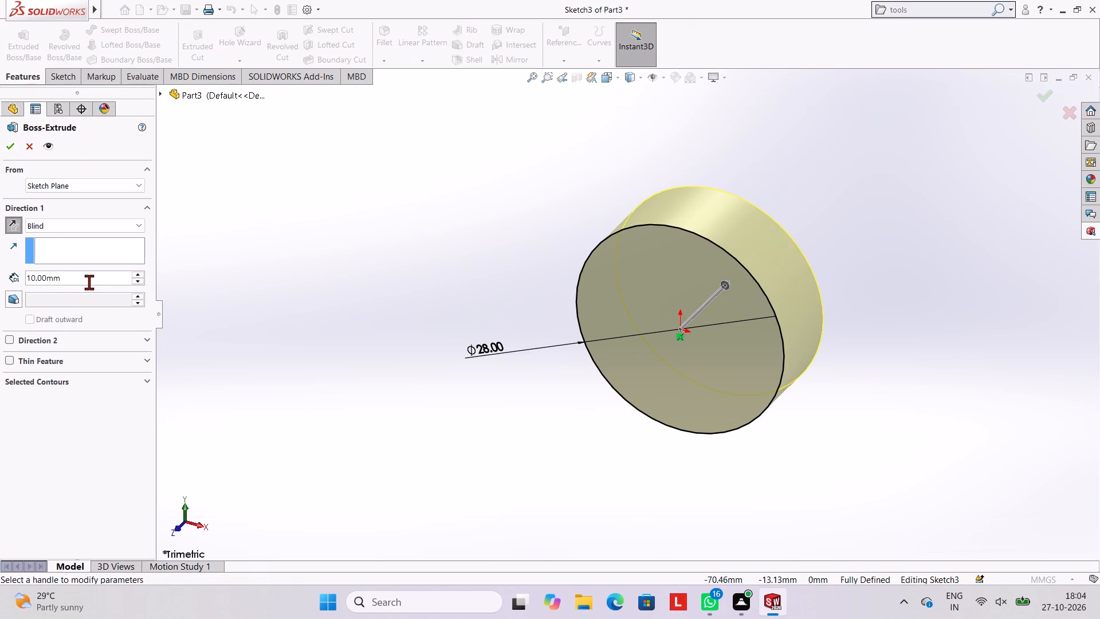
key(BackSpace)
key(BackSpace)
key(BackSpace)
key(BackSpace)
key(BackSpace)
key(BackSpace)
key(BackSpace)
key(BackSpace)
key(BackSpace)
key(BackSpace)
key(BackSpace)
key(BackSpace)
key(BackSpace)
key(BackSpace)
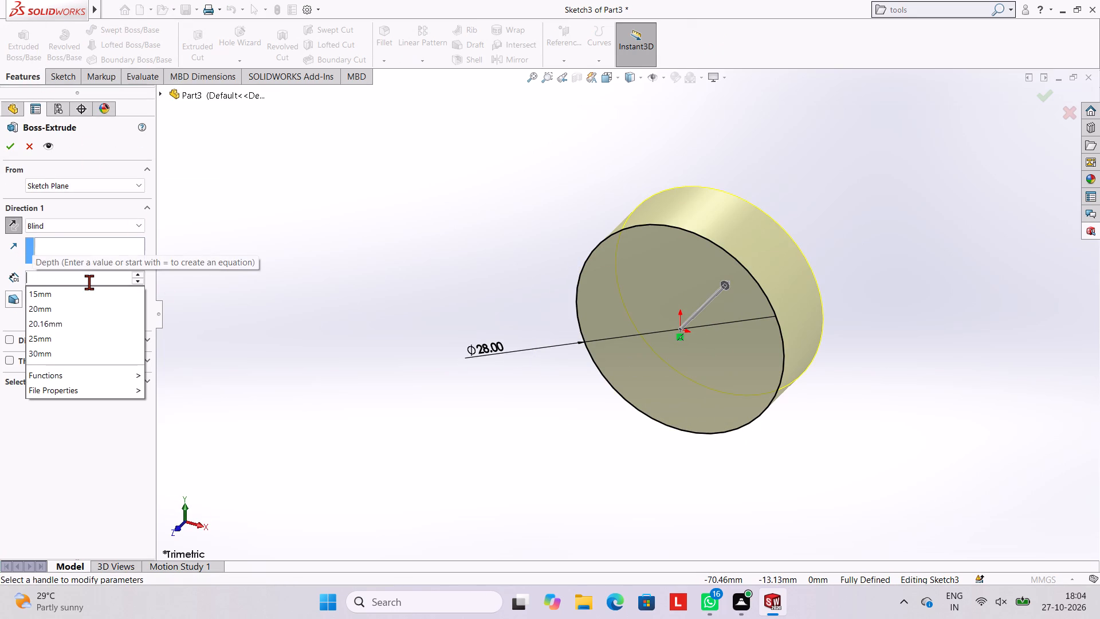
text(35)
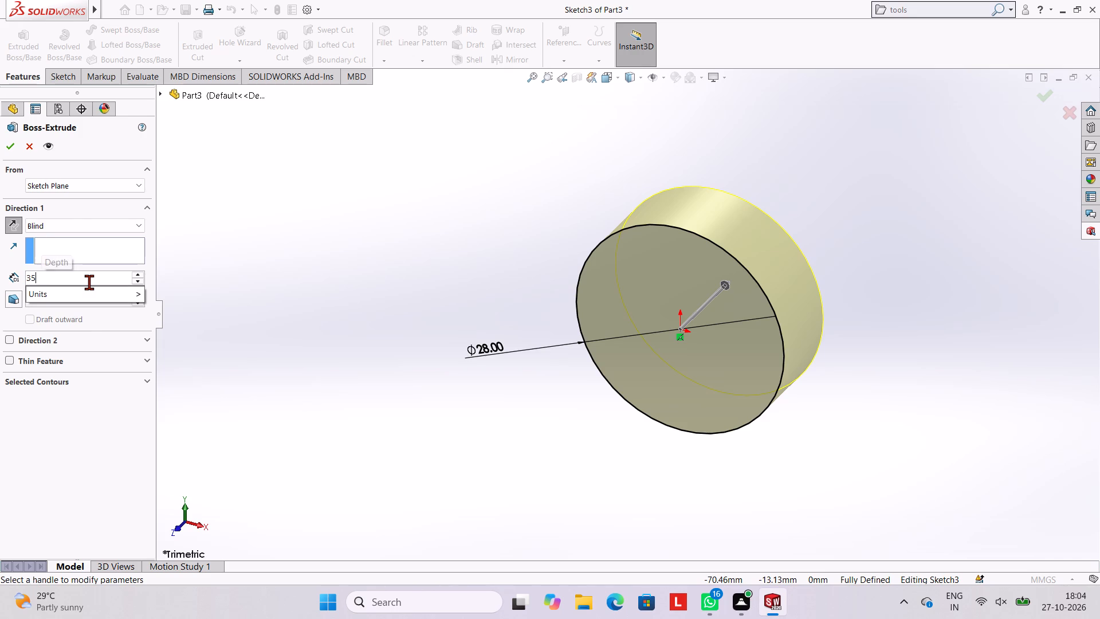
key(Return)
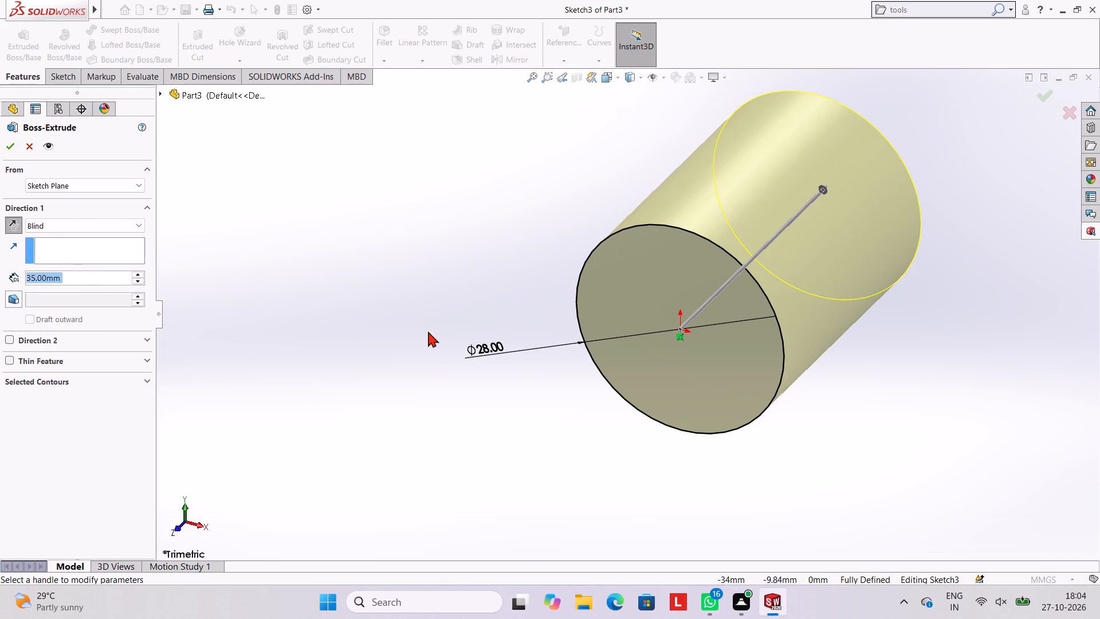
scroll(891, 293, up, 2)
scroll(891, 293, down, 2)
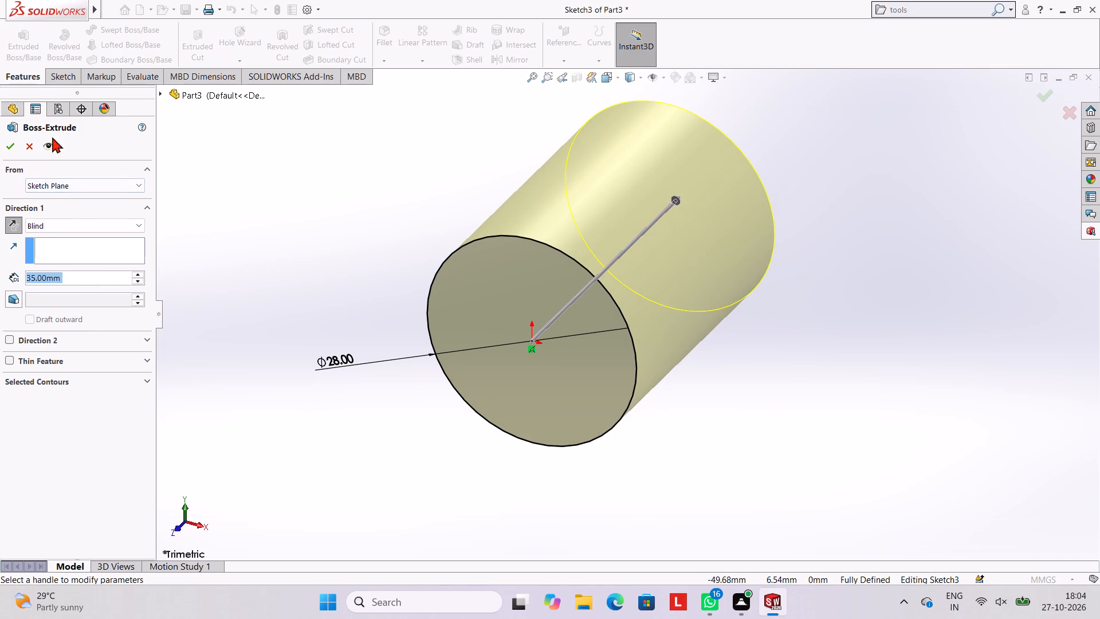
click(12, 151)
click(345, 237)
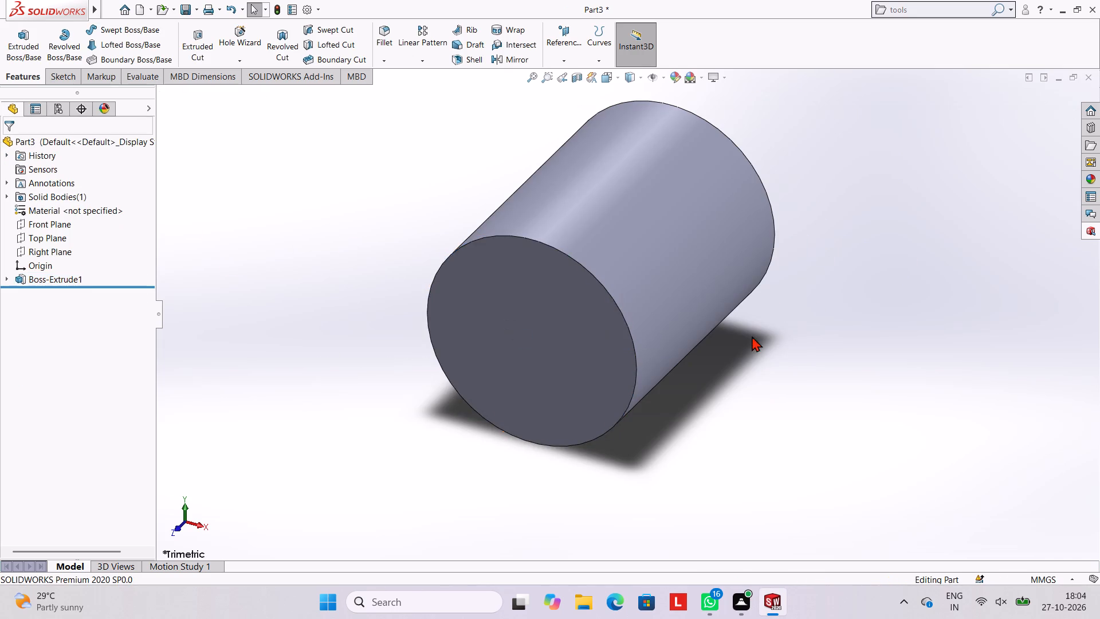
Start a sketch on the cylinder's front face and draw an 18 mm diameter circle centred on the origin.
middle_drag(787, 343, 797, 253)
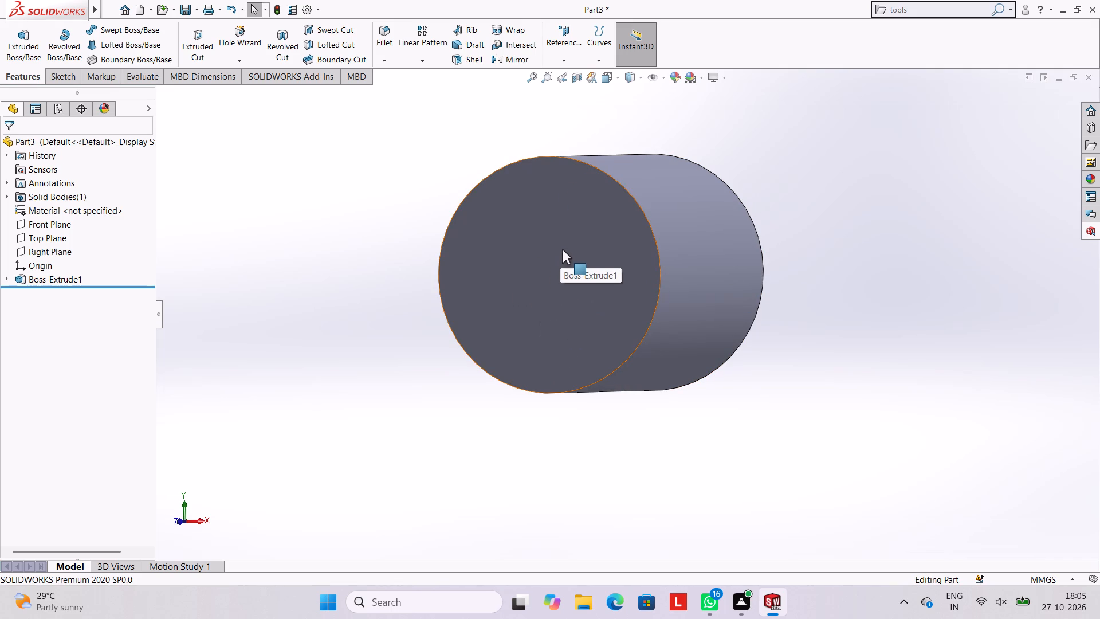
click(532, 273)
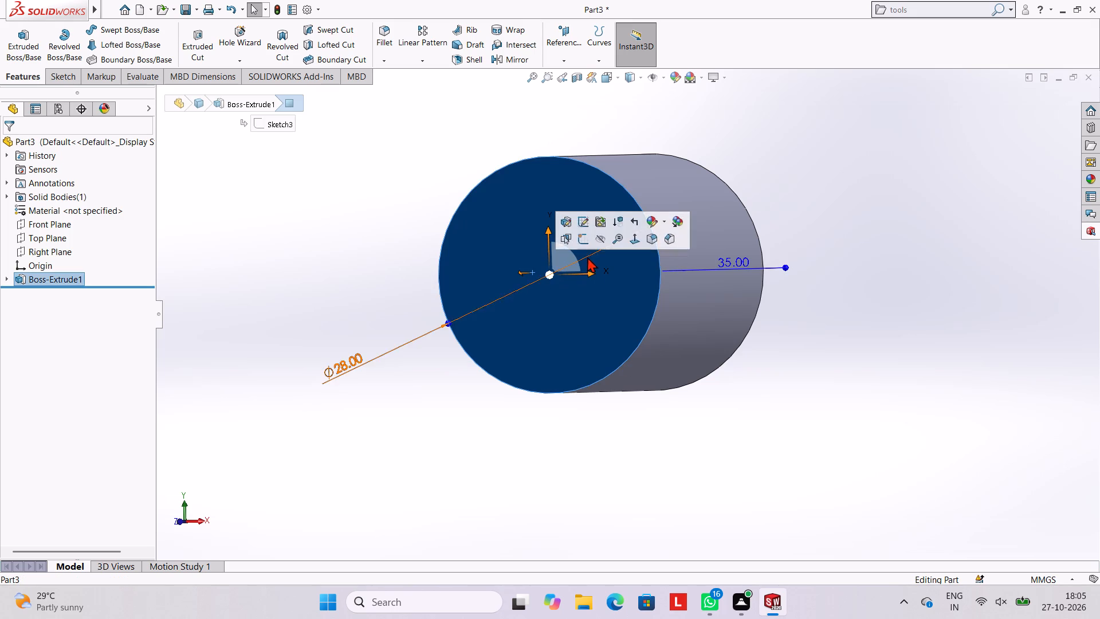
click(585, 242)
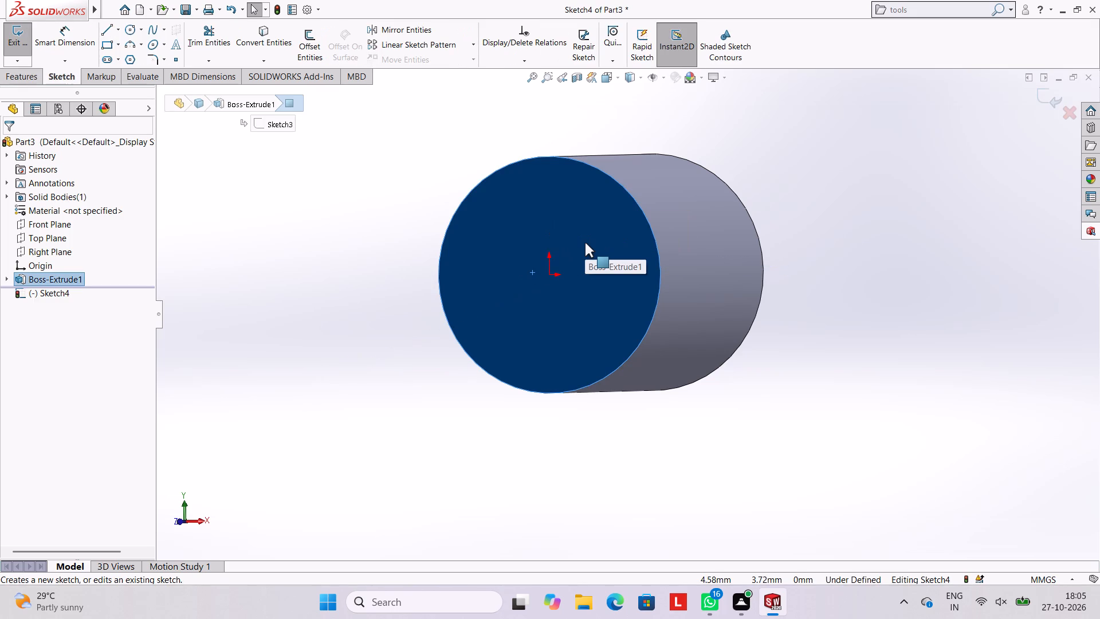
key(ctrl+8)
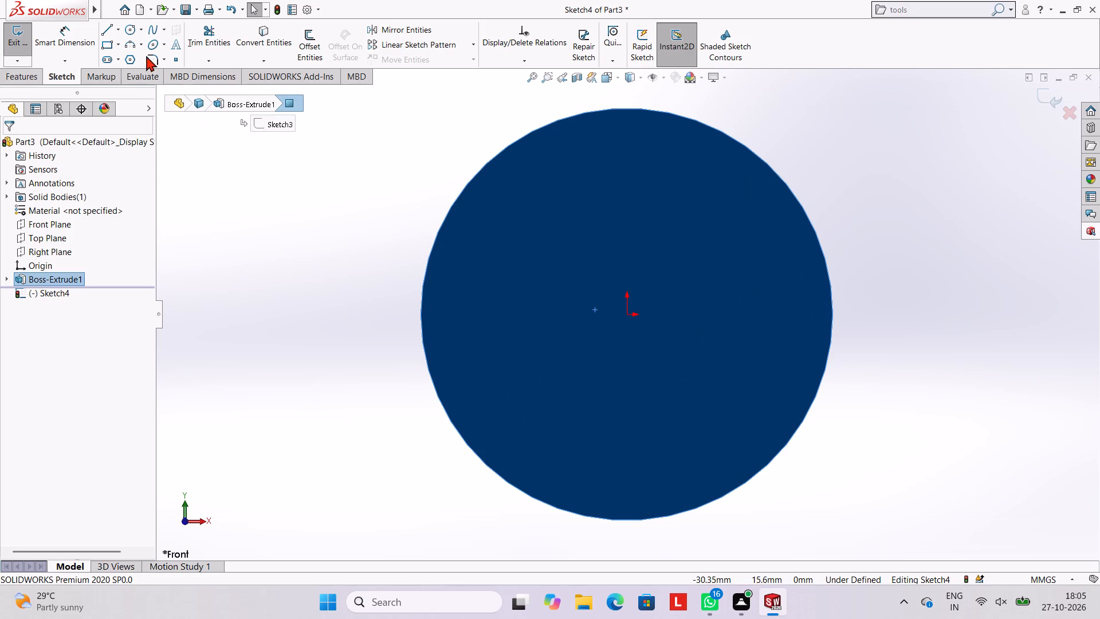
click(131, 30)
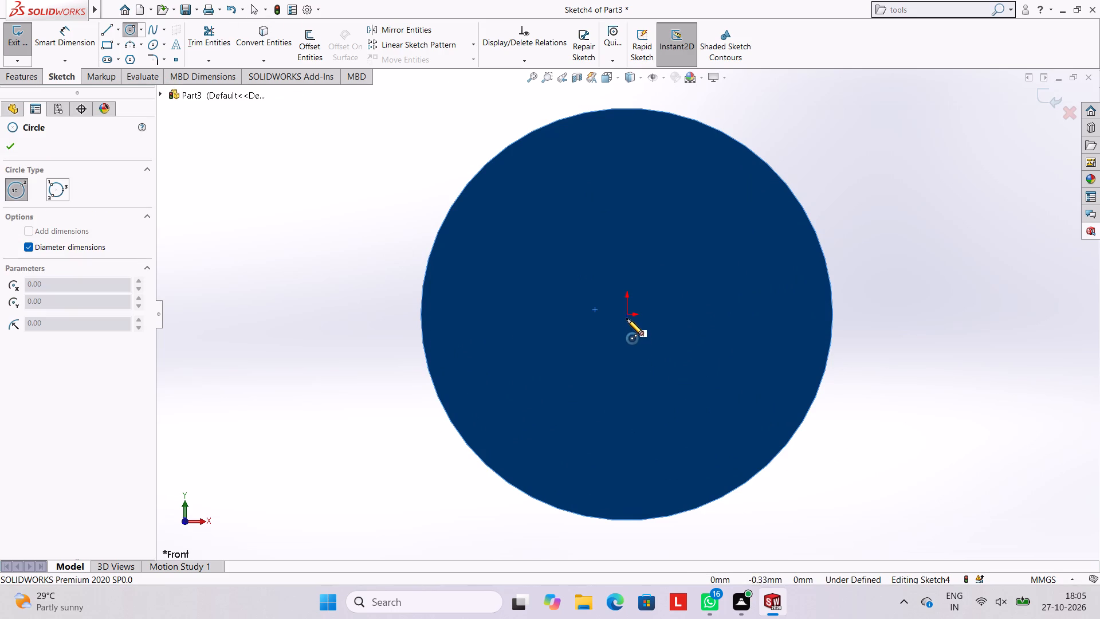
click(627, 315)
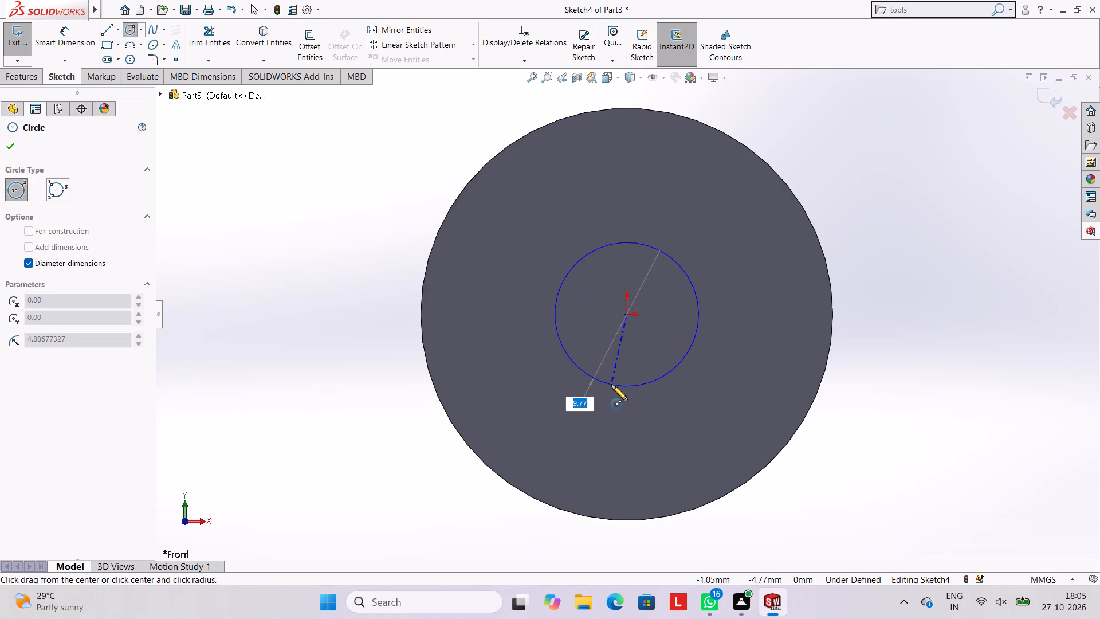
text(18)
key(Return)
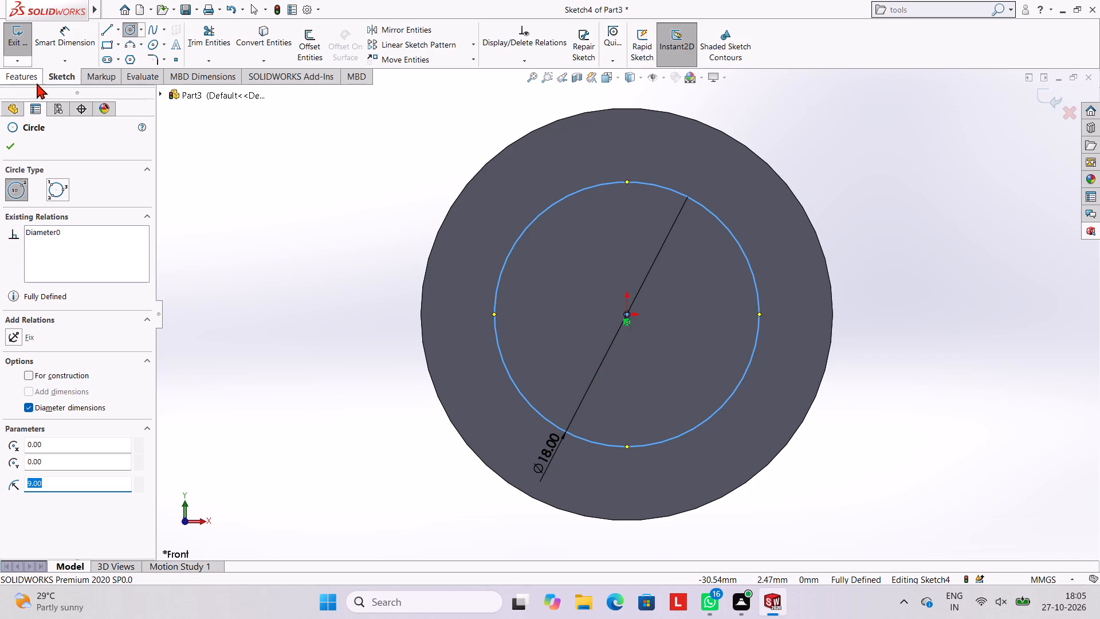
click(91, 29)
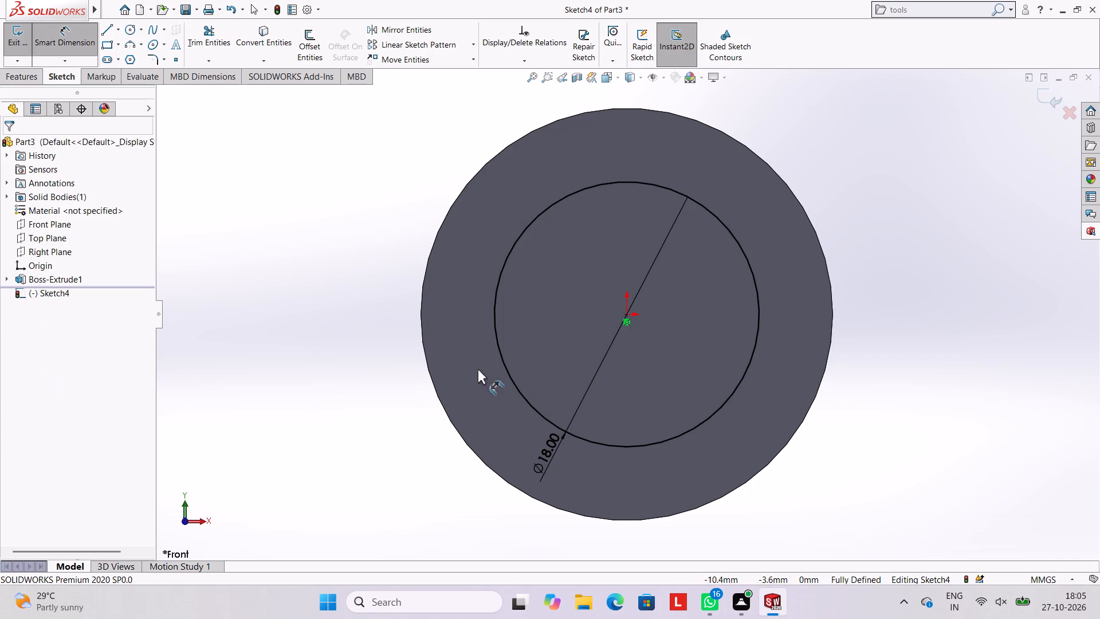
Cut the 18 mm circle through the cylinder with a blind Extruded Cut 35 mm deep.
click(31, 77)
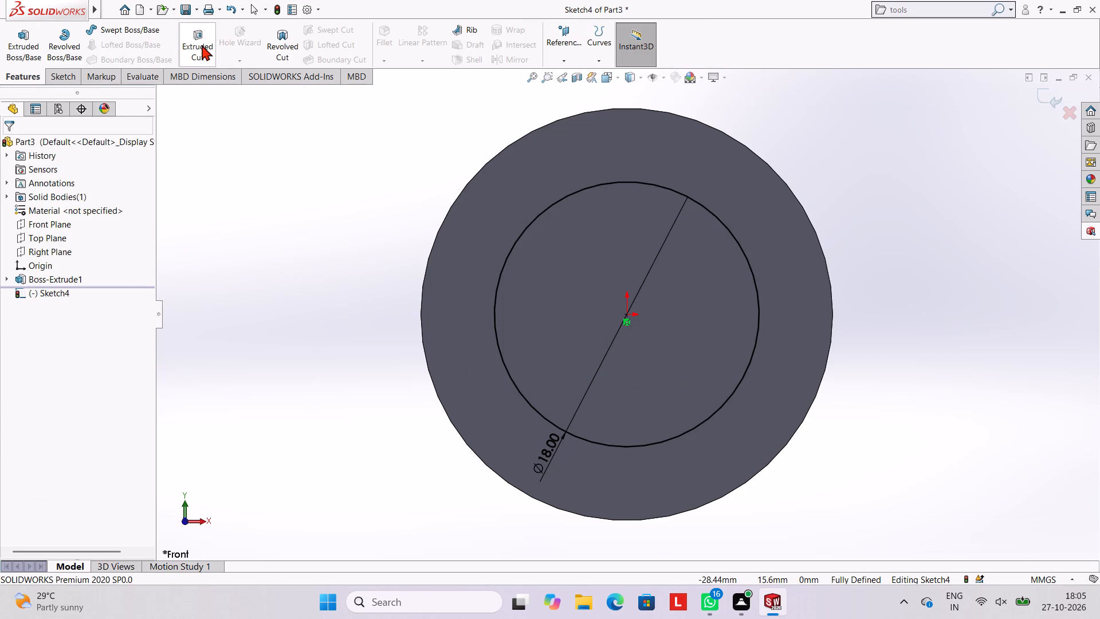
click(202, 45)
click(1, 139)
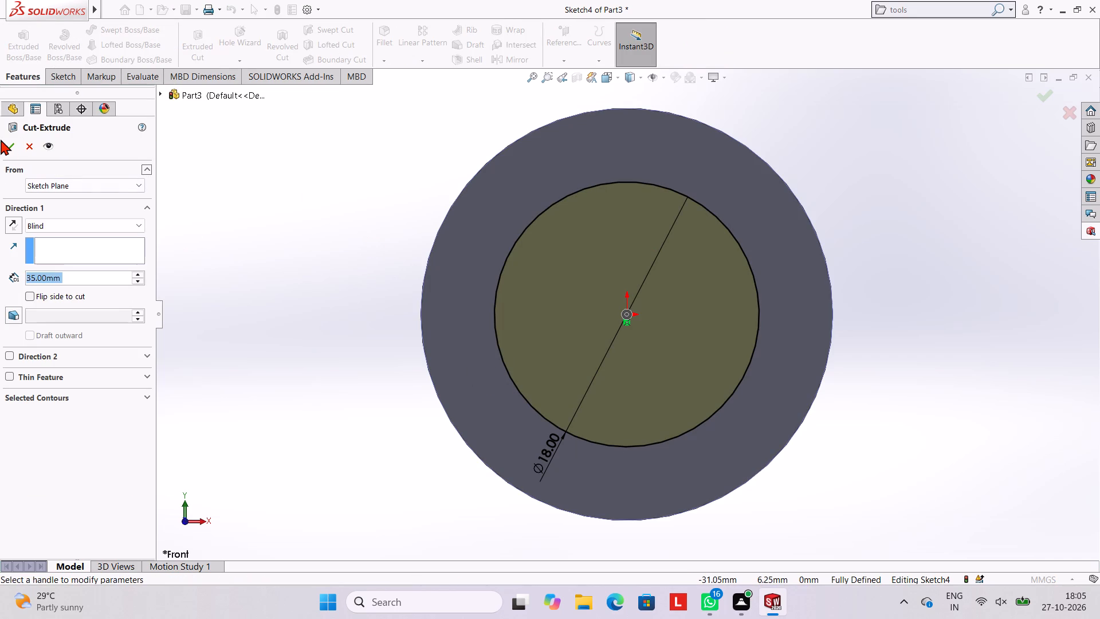
click(5, 140)
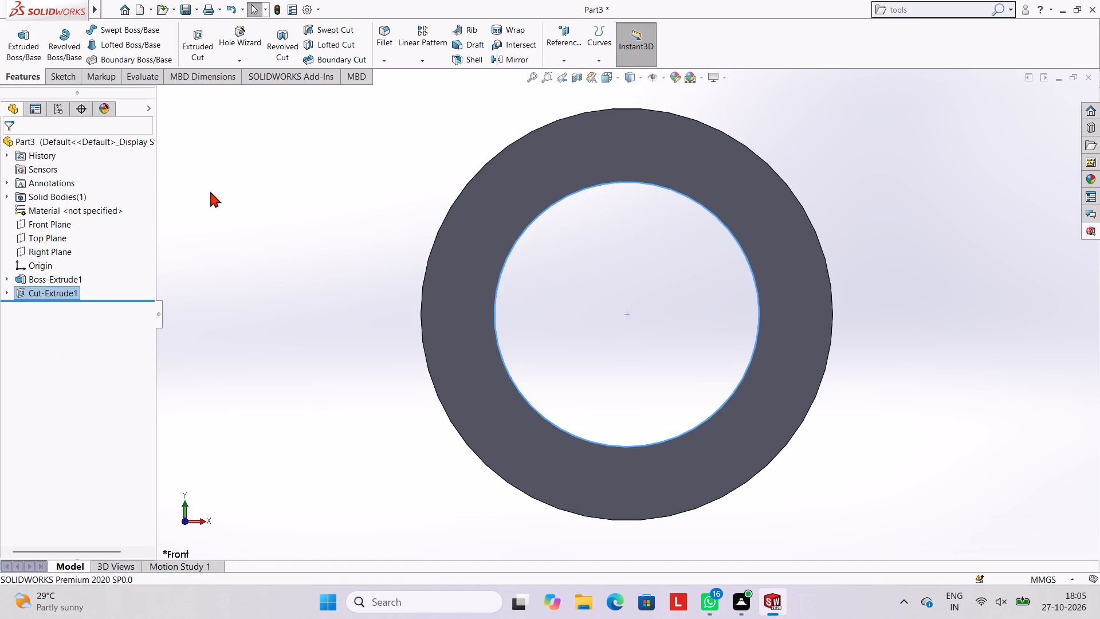
click(210, 191)
Examine the hollow cylinder and its bore from several angles.
scroll(422, 269, down, 1)
scroll(430, 271, up, 3)
middle_drag(587, 279, 539, 284)
scroll(563, 275, up, 2)
scroll(592, 269, down, 2)
scroll(673, 261, down, 1)
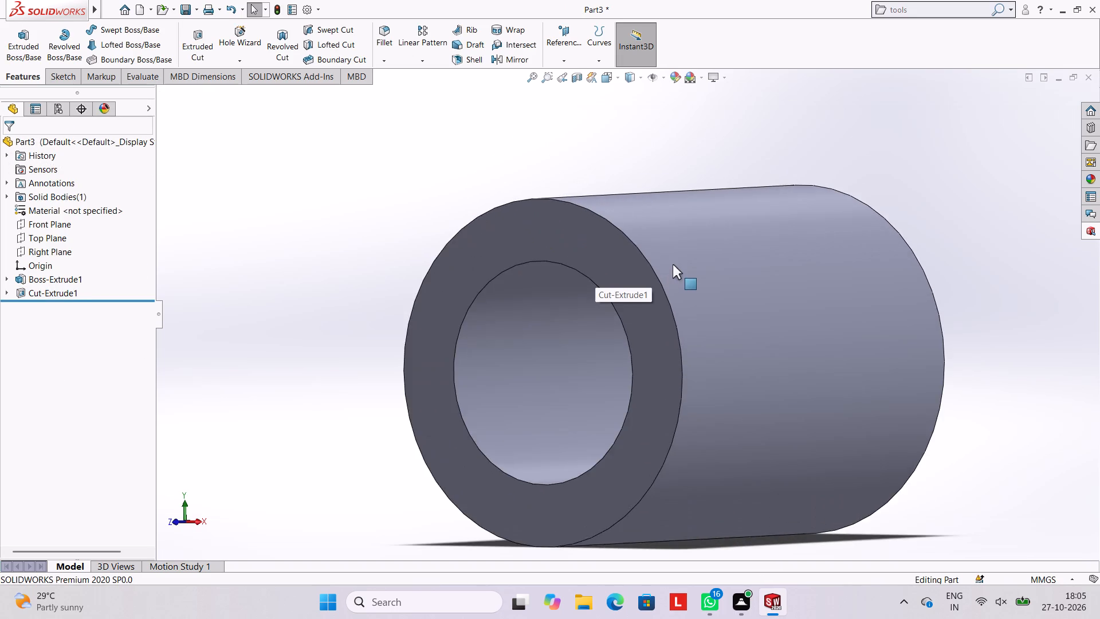
scroll(701, 276, up, 4)
middle_drag(702, 296, 713, 273)
scroll(703, 270, down, 2)
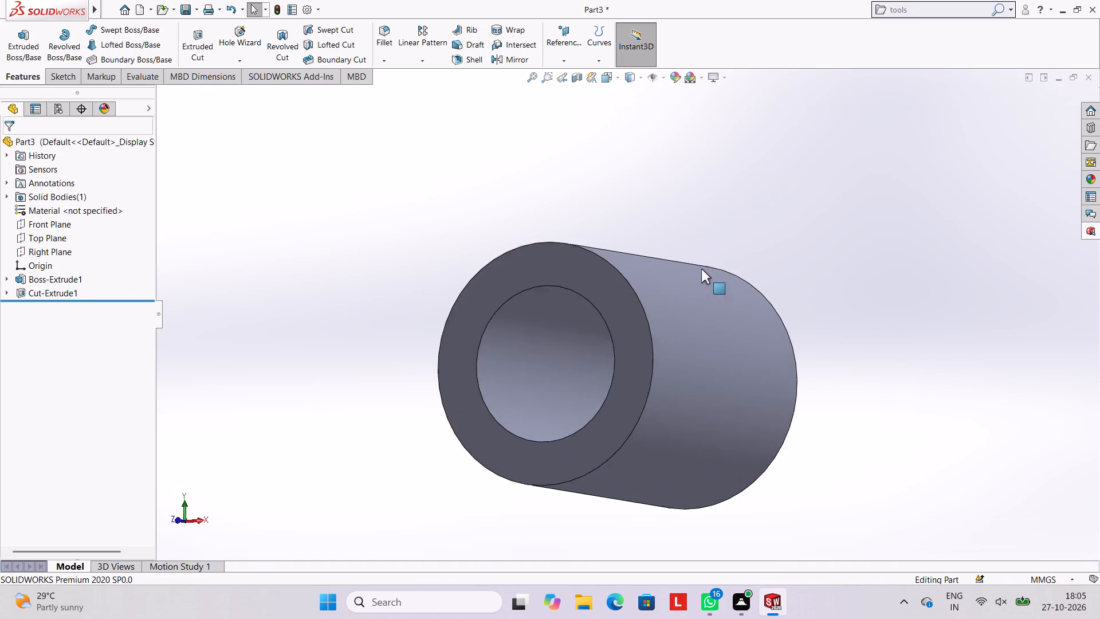
scroll(701, 269, up, 1)
scroll(698, 268, down, 2)
scroll(687, 312, up, 2)
middle_drag(687, 312, 669, 356)
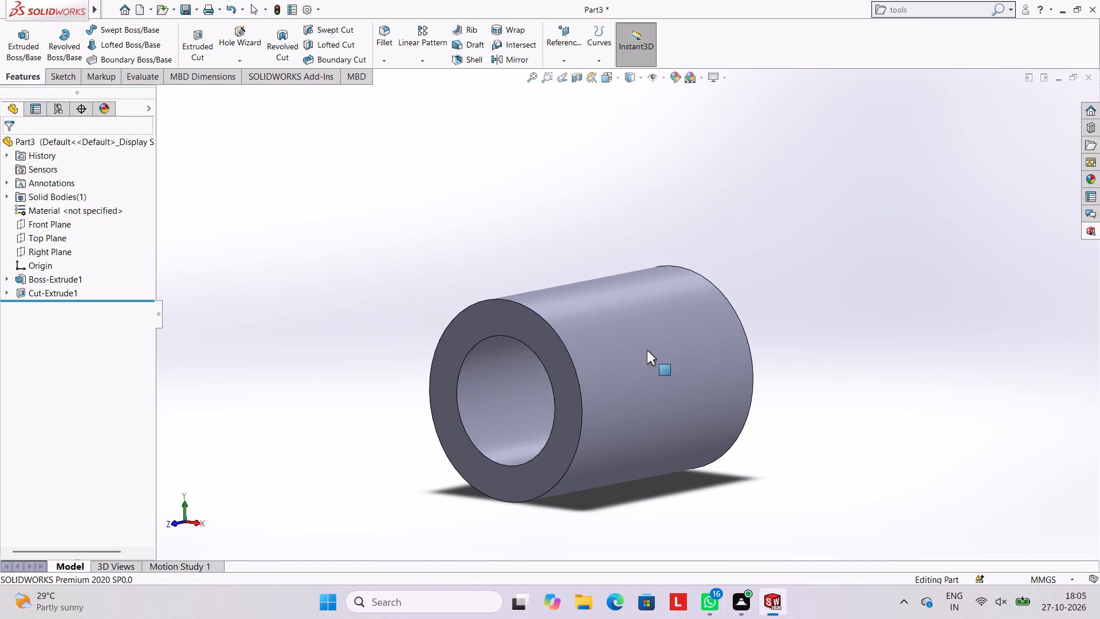
middle_drag(646, 344, 654, 344)
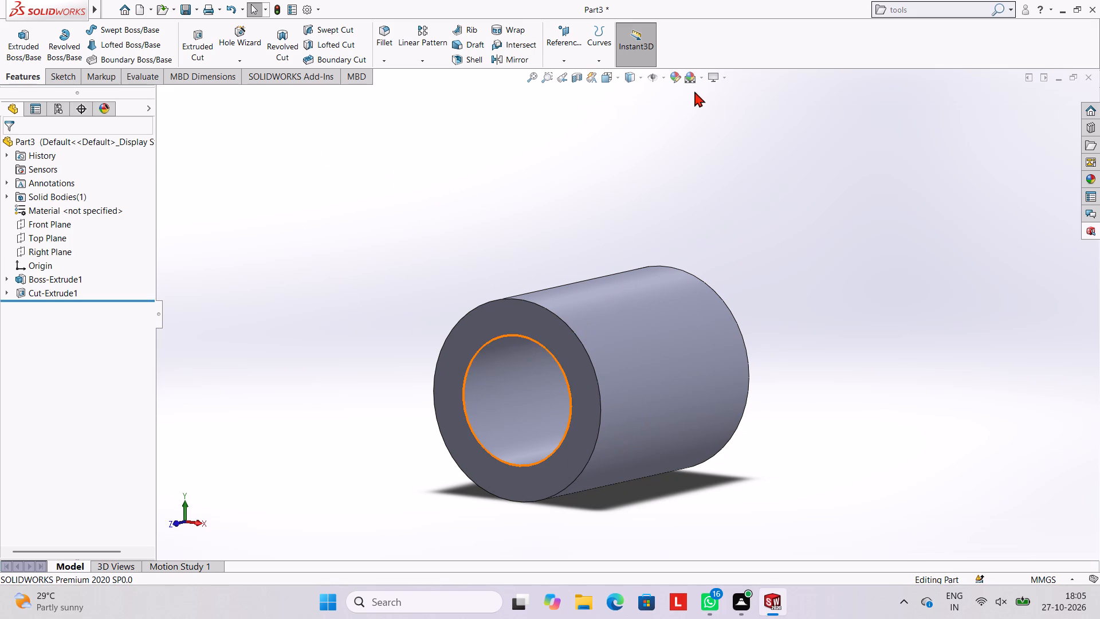
Start a reference plane based on the Right Plane with an offset distance of 25 mm.
click(563, 59)
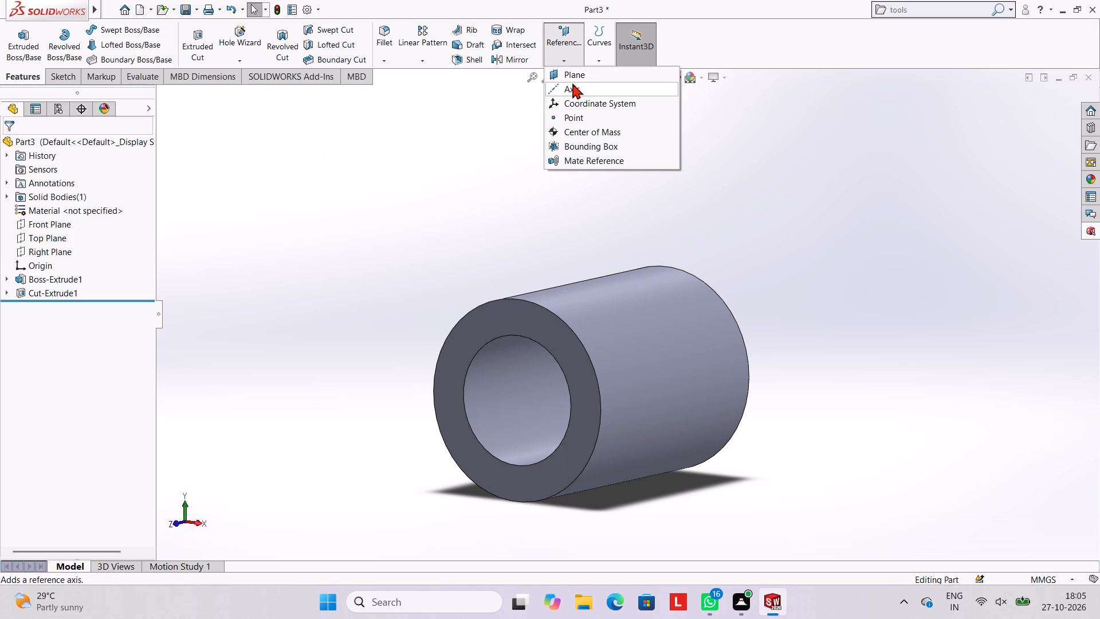
click(572, 77)
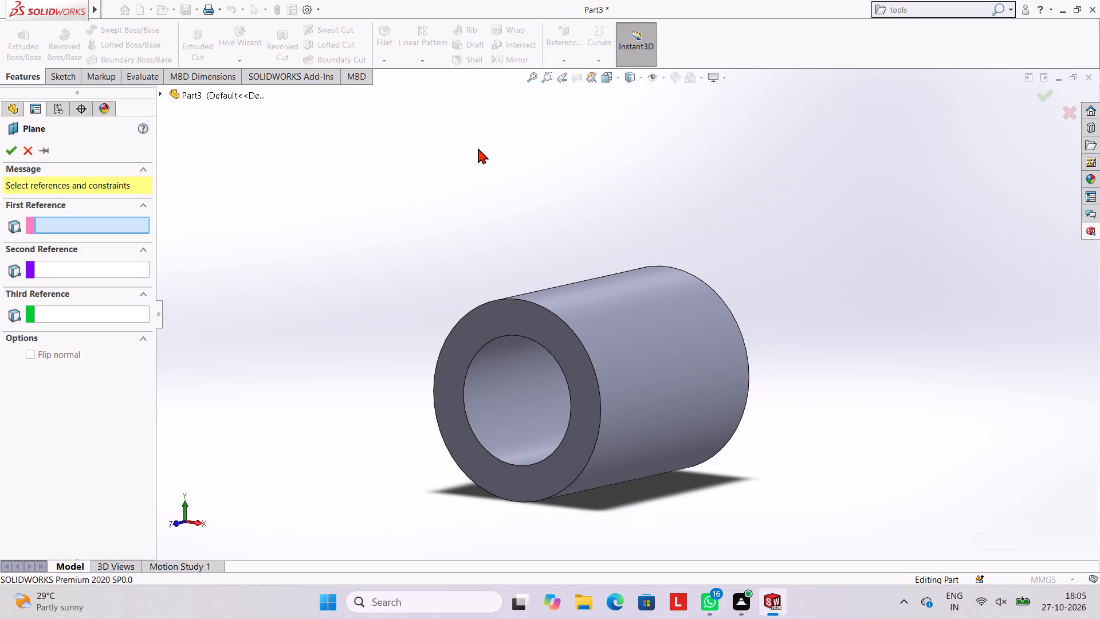
click(218, 95)
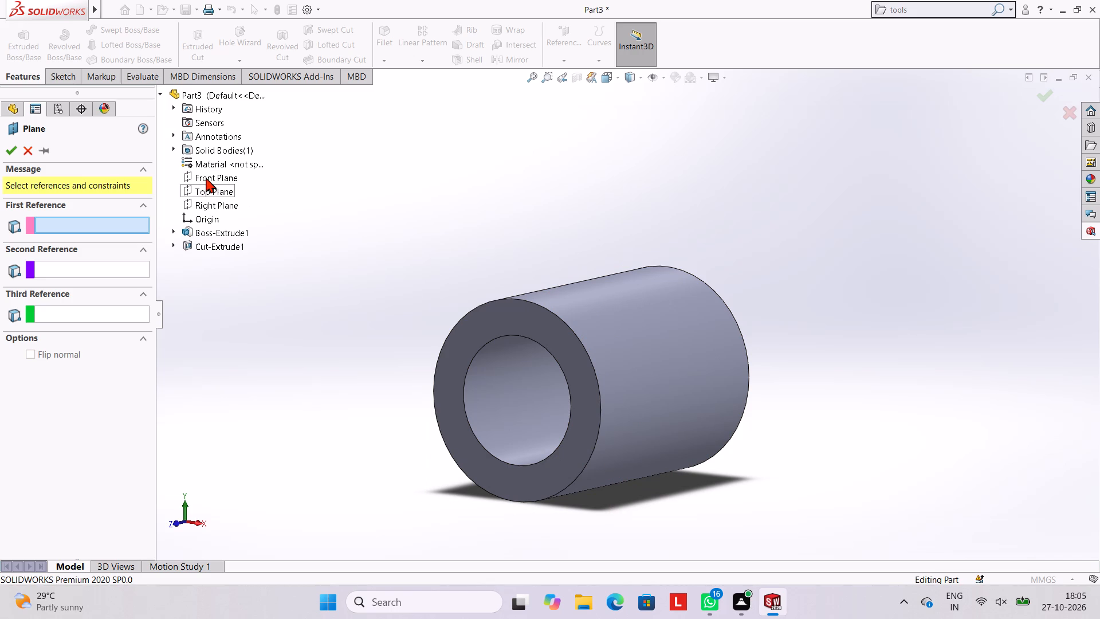
click(208, 203)
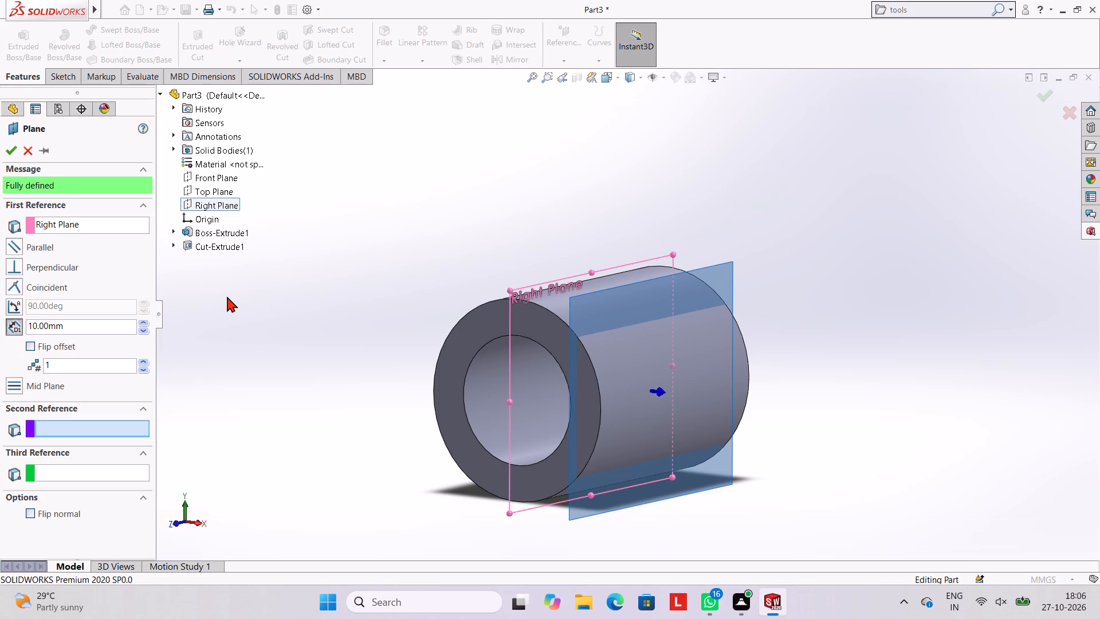
click(82, 323)
key(BackSpace)
key(BackSpace)
key(BackSpace)
key(BackSpace)
key(BackSpace)
key(BackSpace)
key(BackSpace)
key(BackSpace)
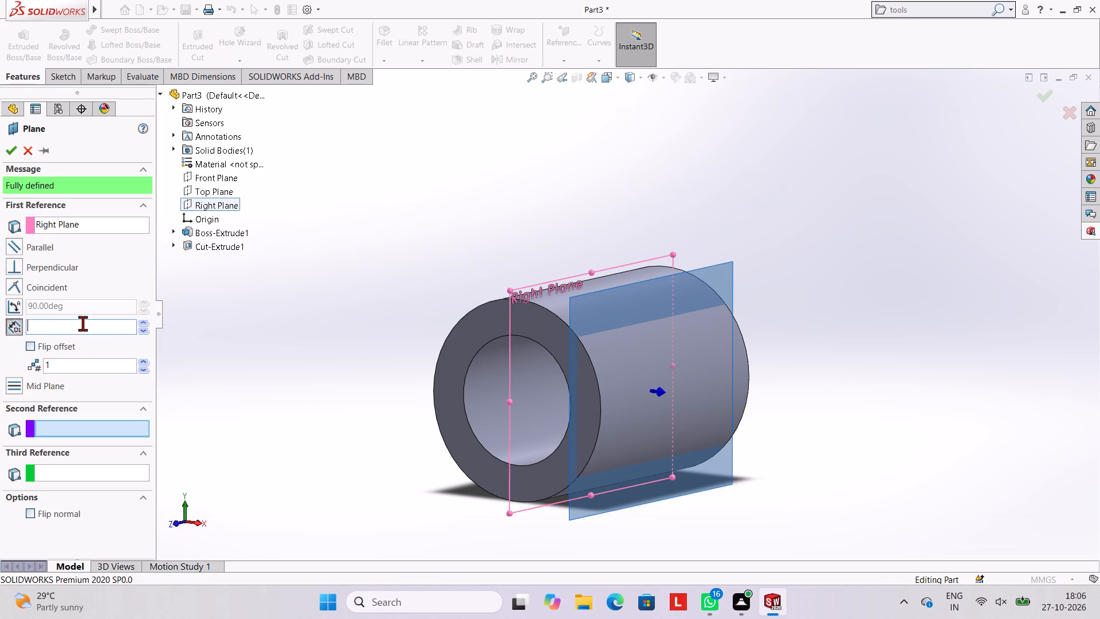
text(25)
key(Return)
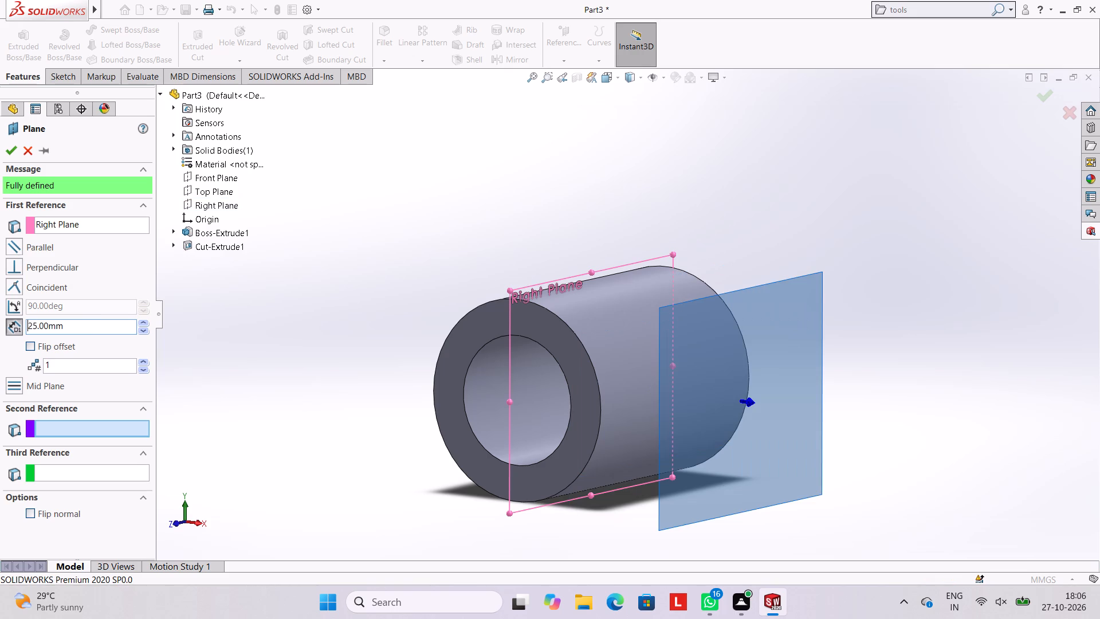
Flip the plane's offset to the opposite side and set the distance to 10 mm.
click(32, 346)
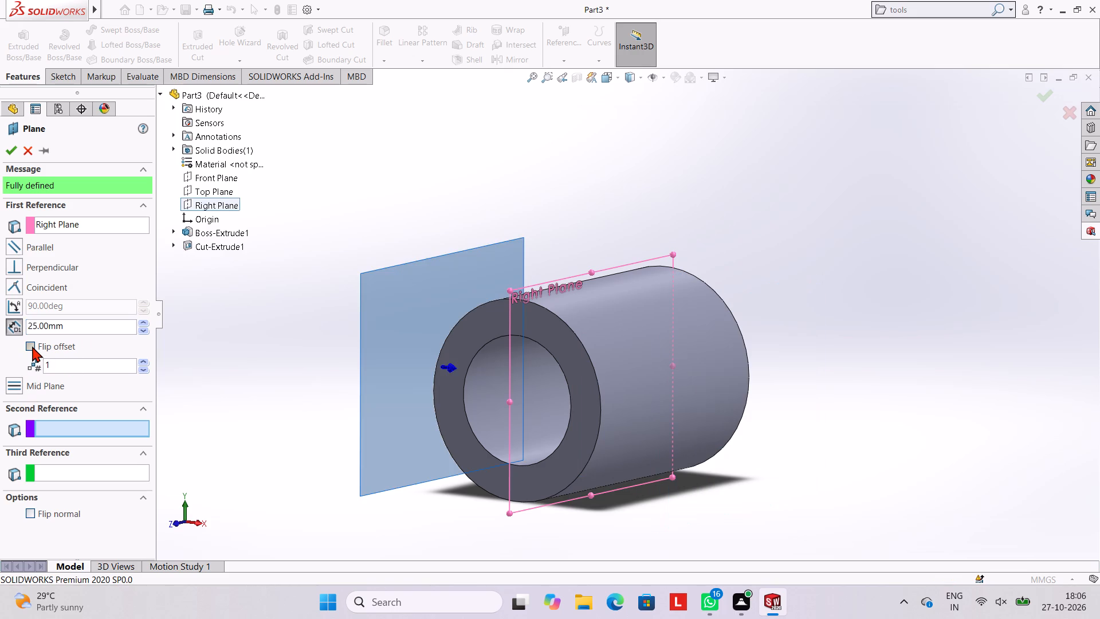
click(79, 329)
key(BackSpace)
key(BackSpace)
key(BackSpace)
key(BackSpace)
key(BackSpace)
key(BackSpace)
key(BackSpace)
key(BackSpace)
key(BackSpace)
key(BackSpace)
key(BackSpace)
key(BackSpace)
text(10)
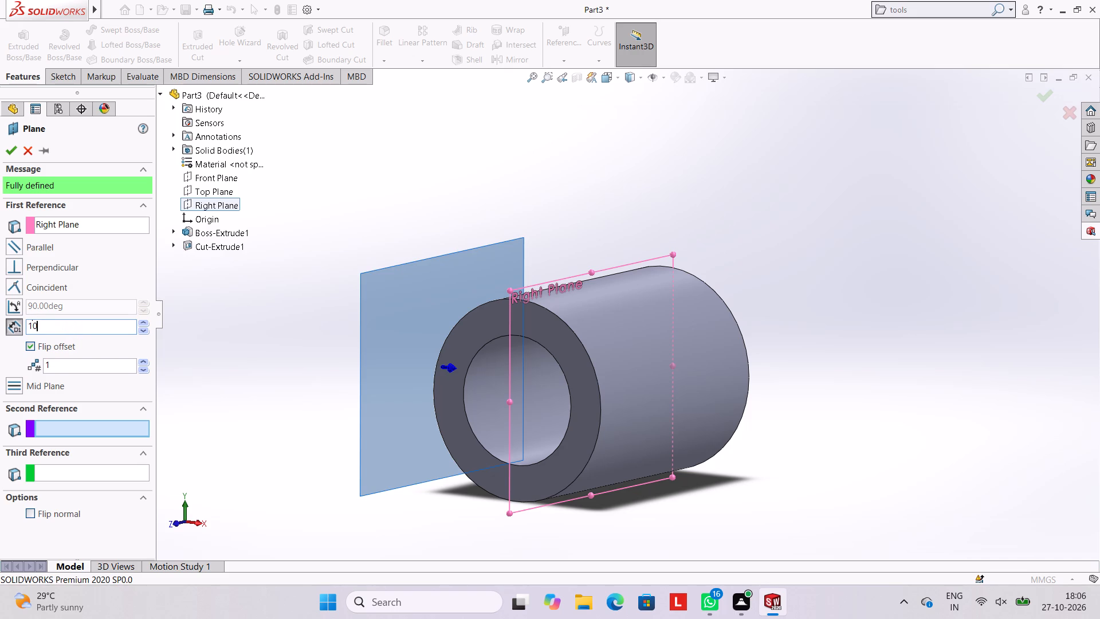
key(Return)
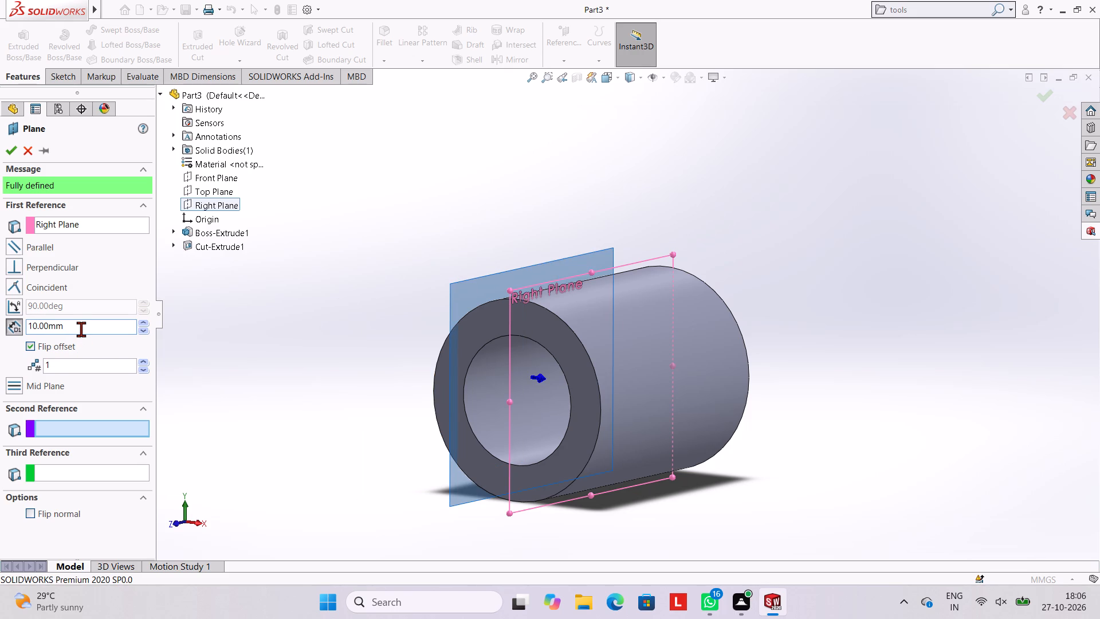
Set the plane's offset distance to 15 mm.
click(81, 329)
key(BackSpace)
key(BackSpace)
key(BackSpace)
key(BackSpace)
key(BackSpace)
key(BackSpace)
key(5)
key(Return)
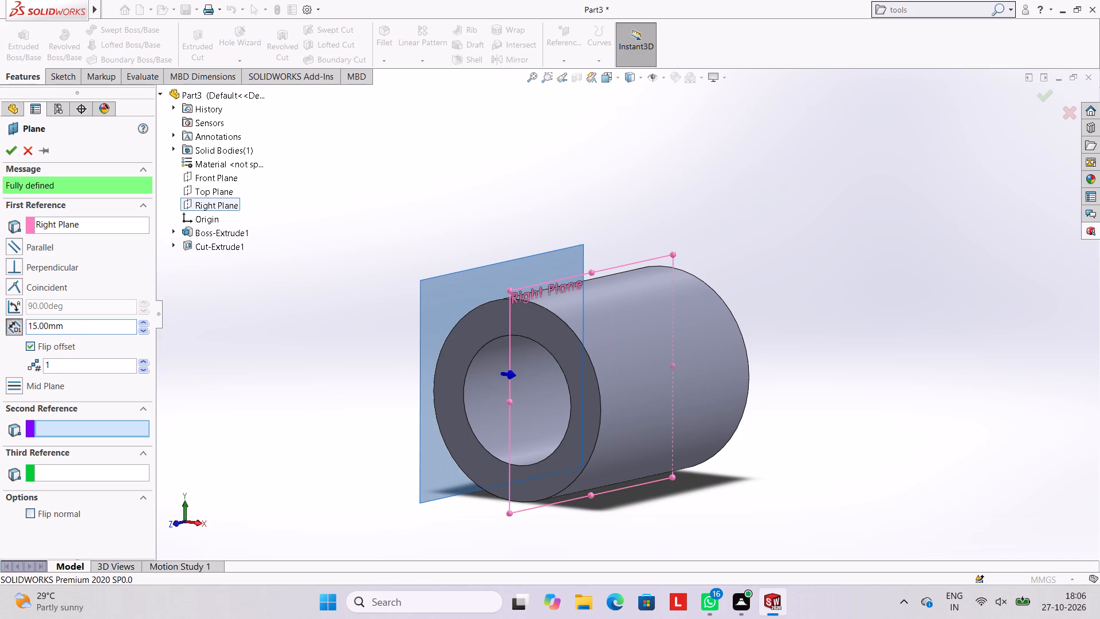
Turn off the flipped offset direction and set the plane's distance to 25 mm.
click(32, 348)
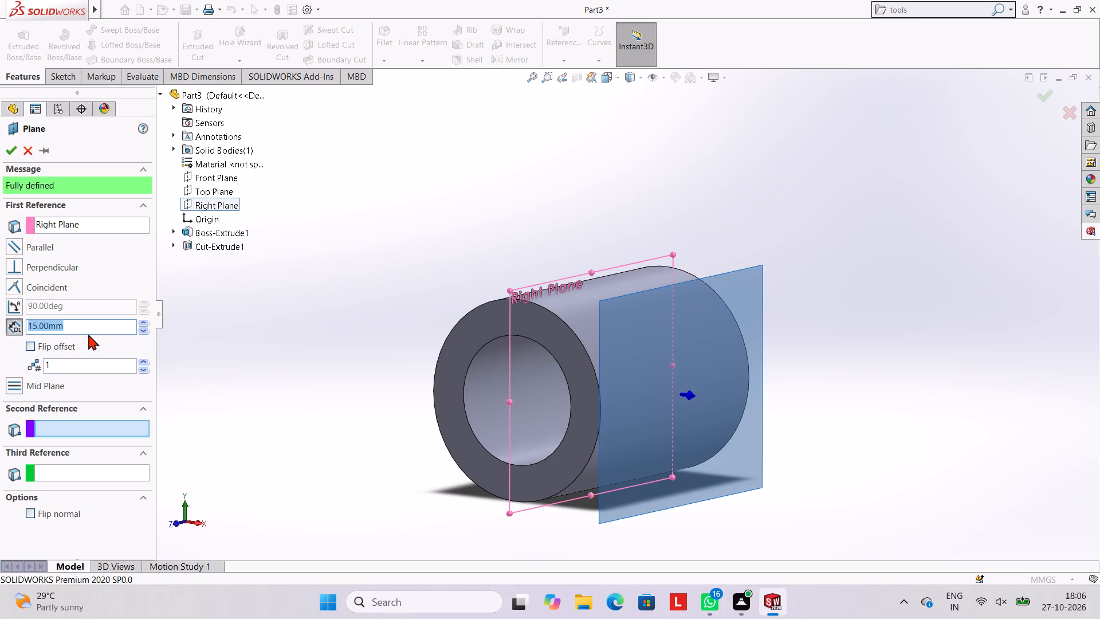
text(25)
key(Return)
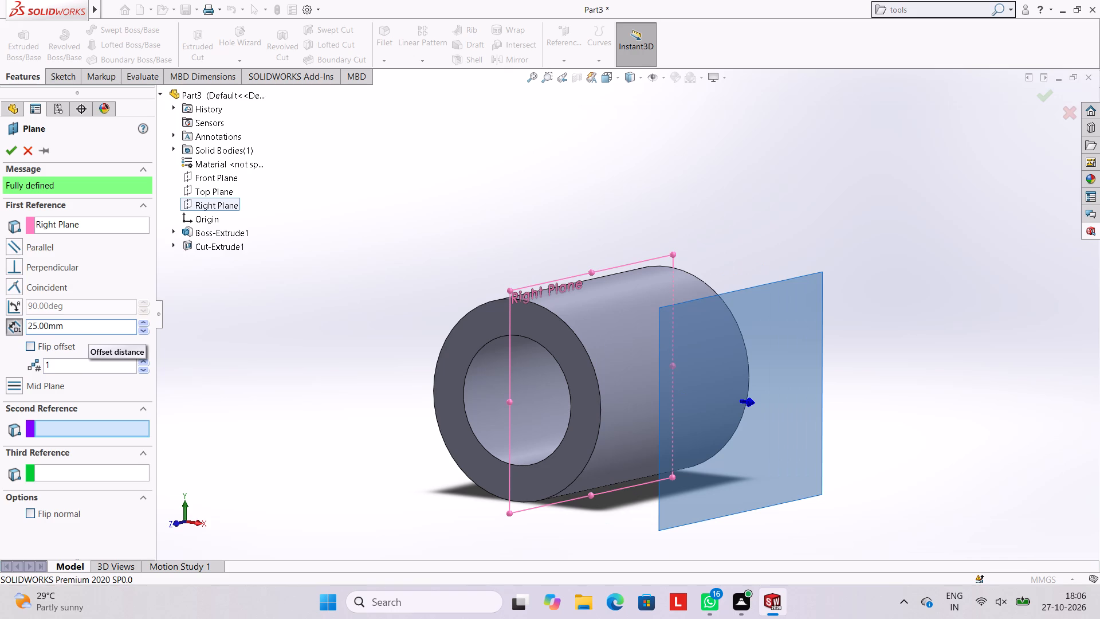
Flip the plane's offset direction again and set the distance to 5 mm.
click(32, 346)
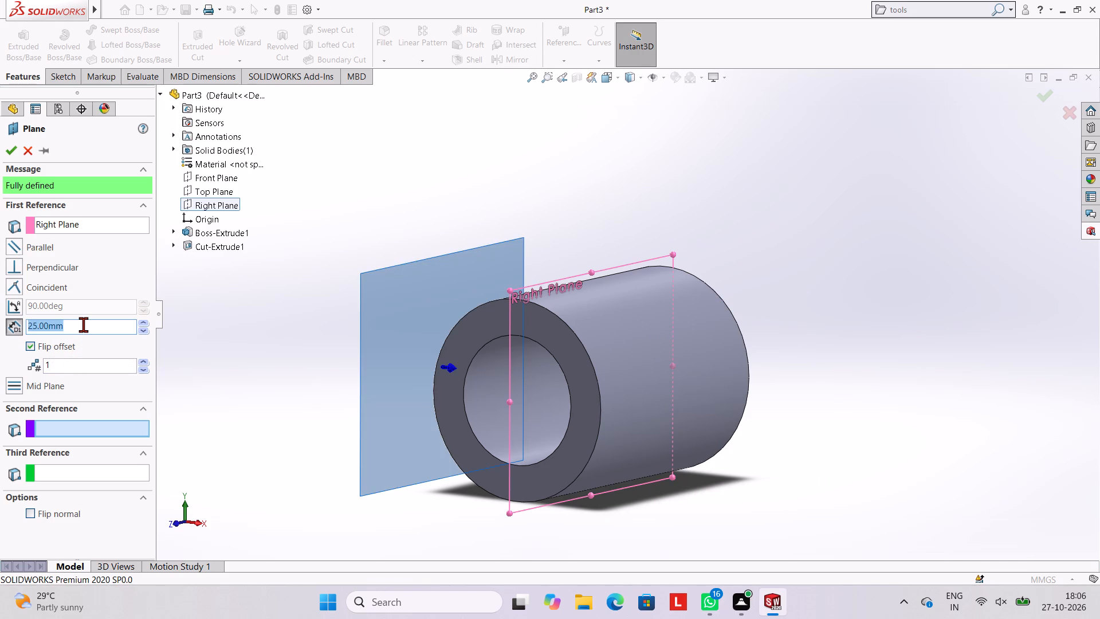
key(5)
key(Return)
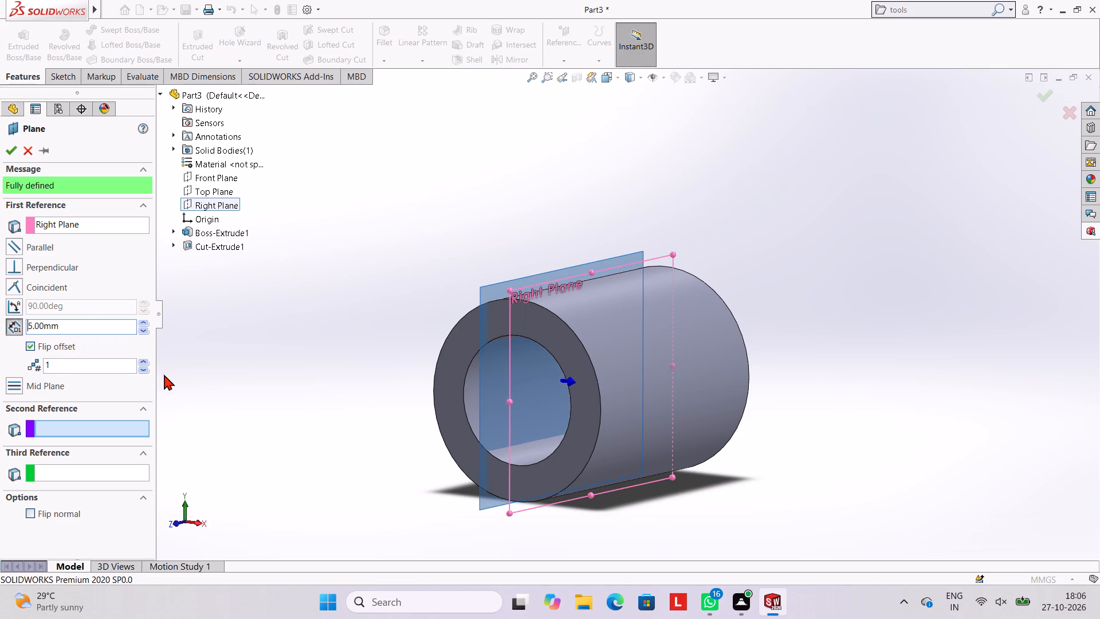
Set the plane's offset from the Right Plane to 0 mm and create the plane.
middle_drag(315, 379, 357, 355)
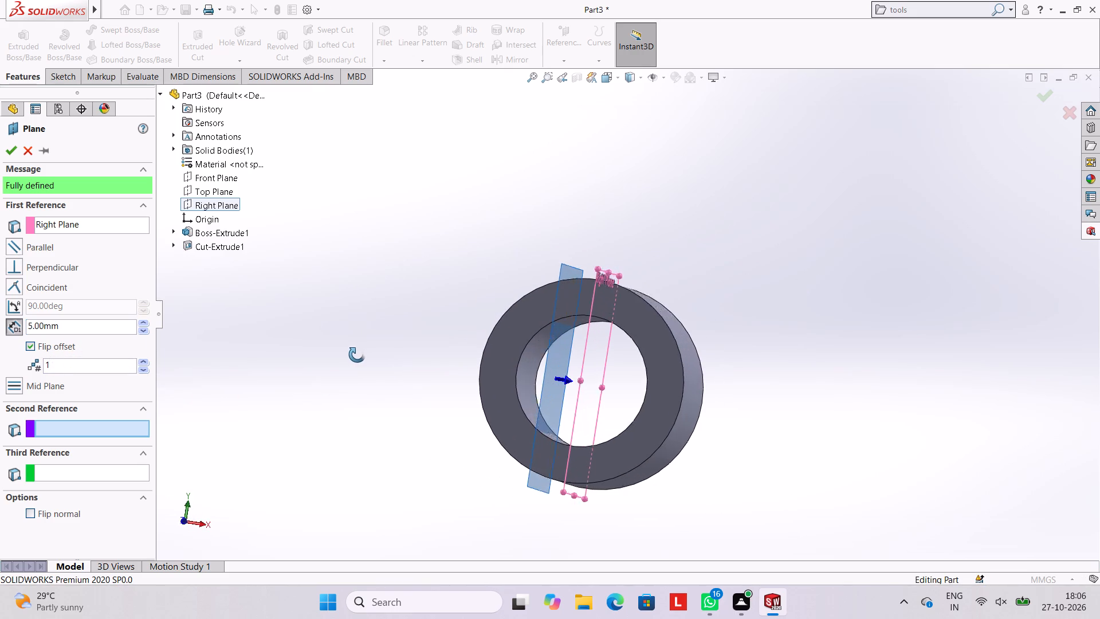
middle_drag(357, 355, 360, 355)
click(89, 329)
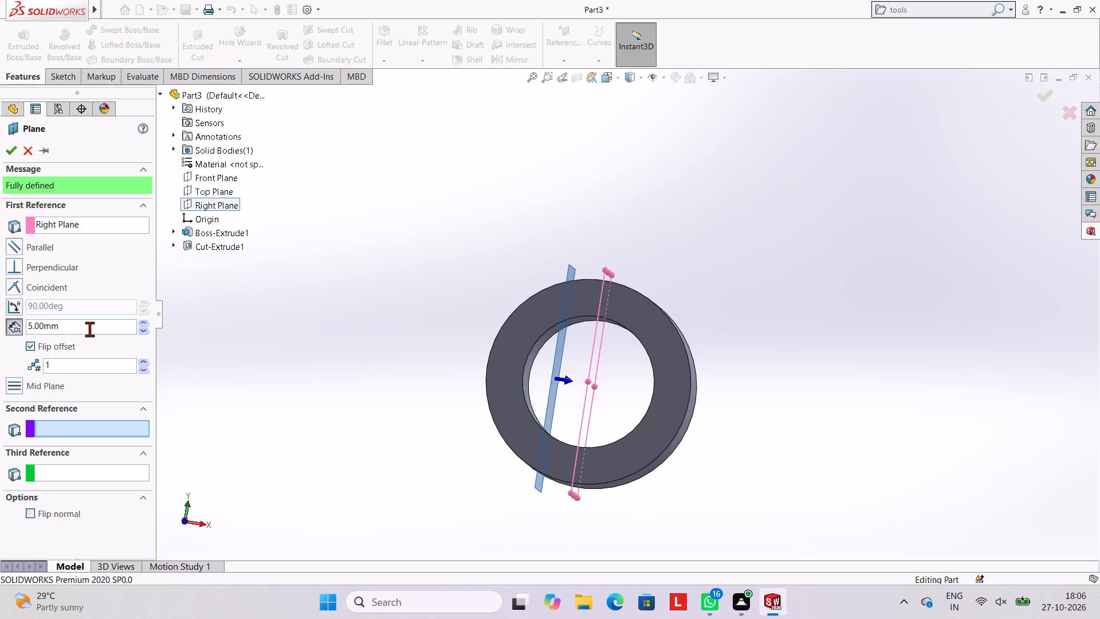
key(BackSpace)
key(BackSpace)
key(BackSpace)
key(BackSpace)
key(BackSpace)
key(BackSpace)
key(0)
key(Return)
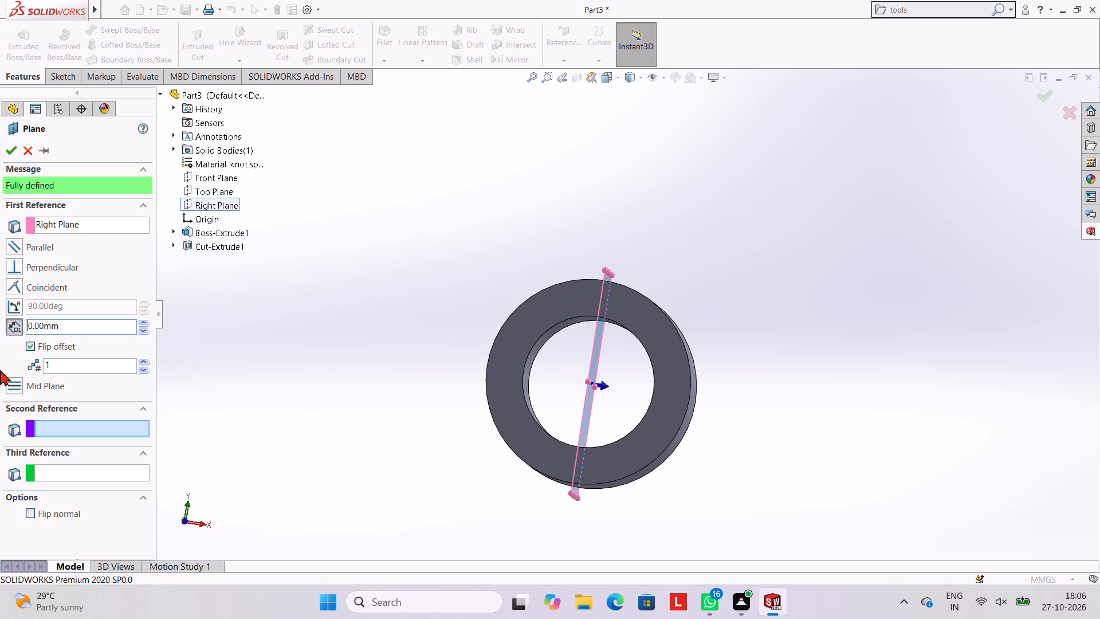
click(8, 158)
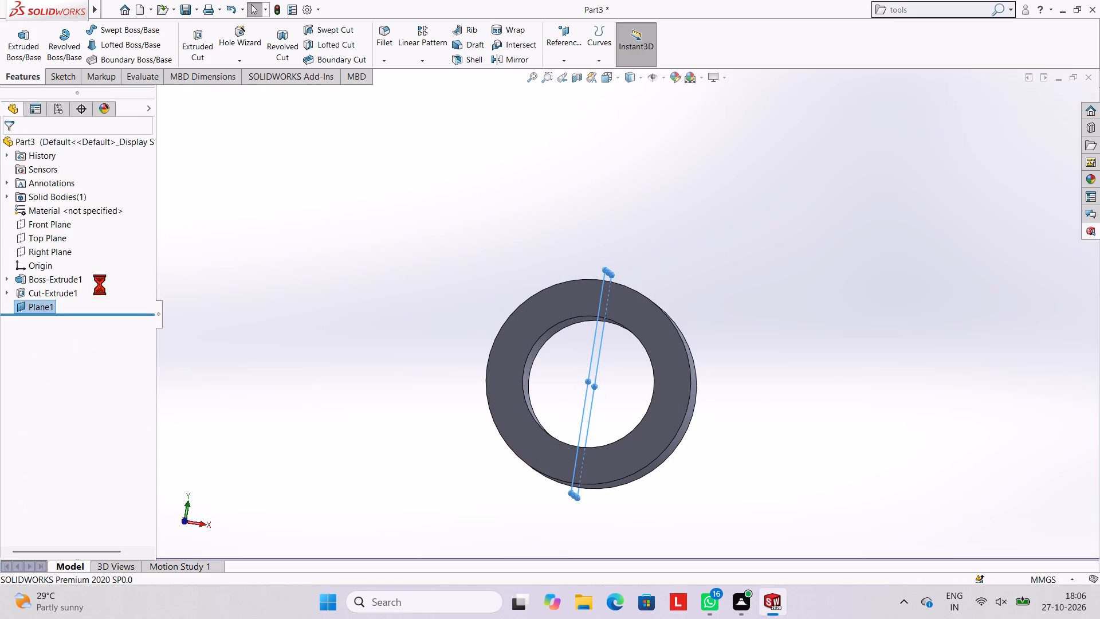
Start a sketch on the new reference plane and orient the view normal to it.
click(289, 335)
middle_drag(316, 349, 370, 401)
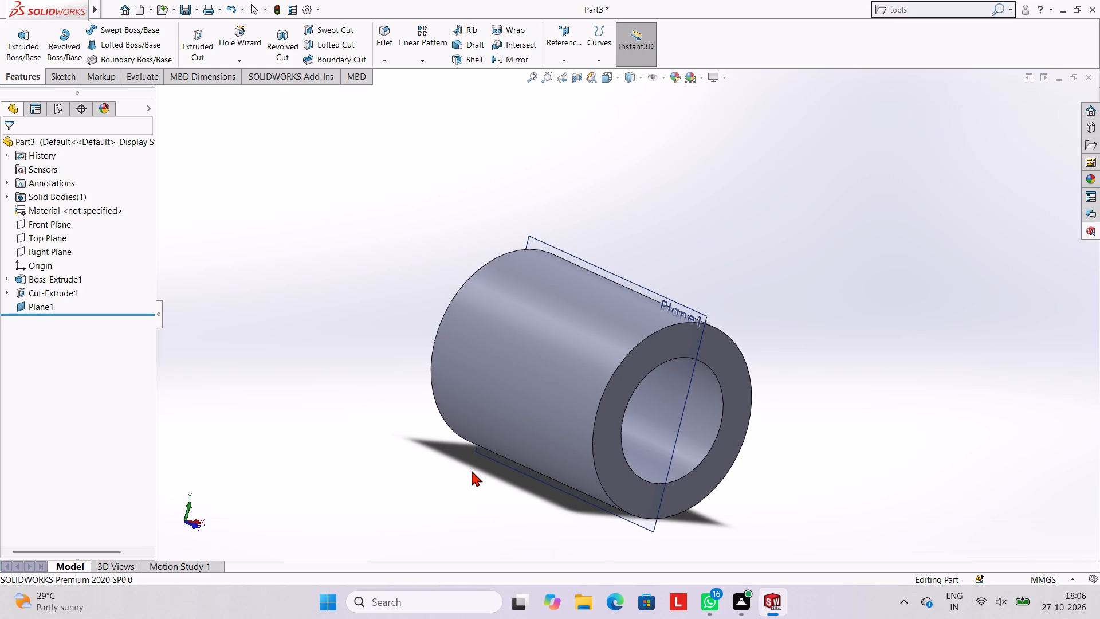
click(642, 287)
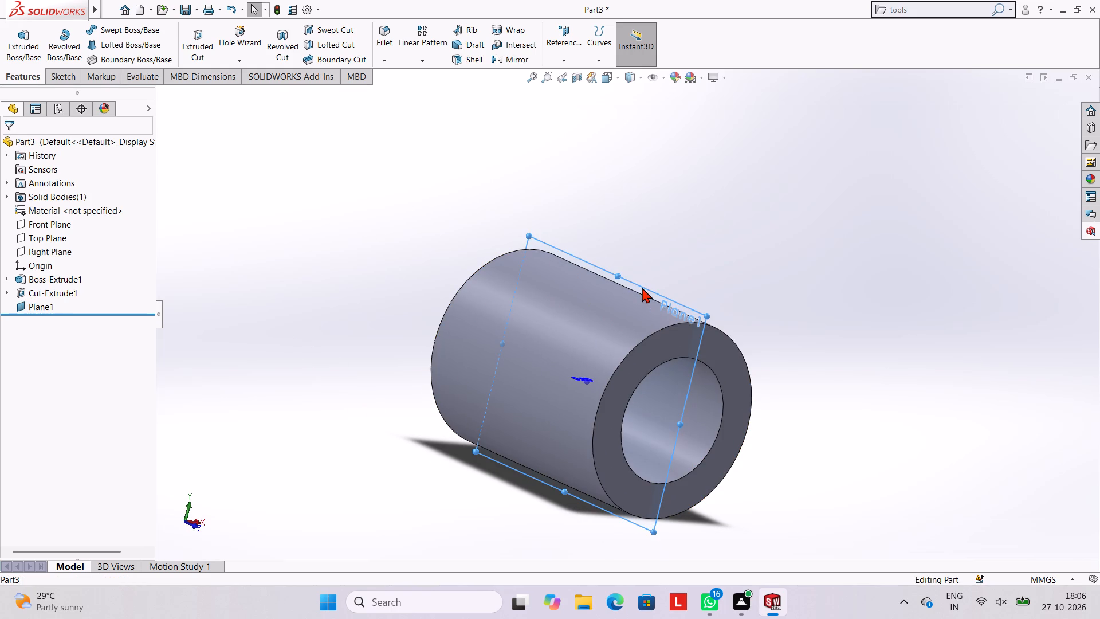
click(689, 254)
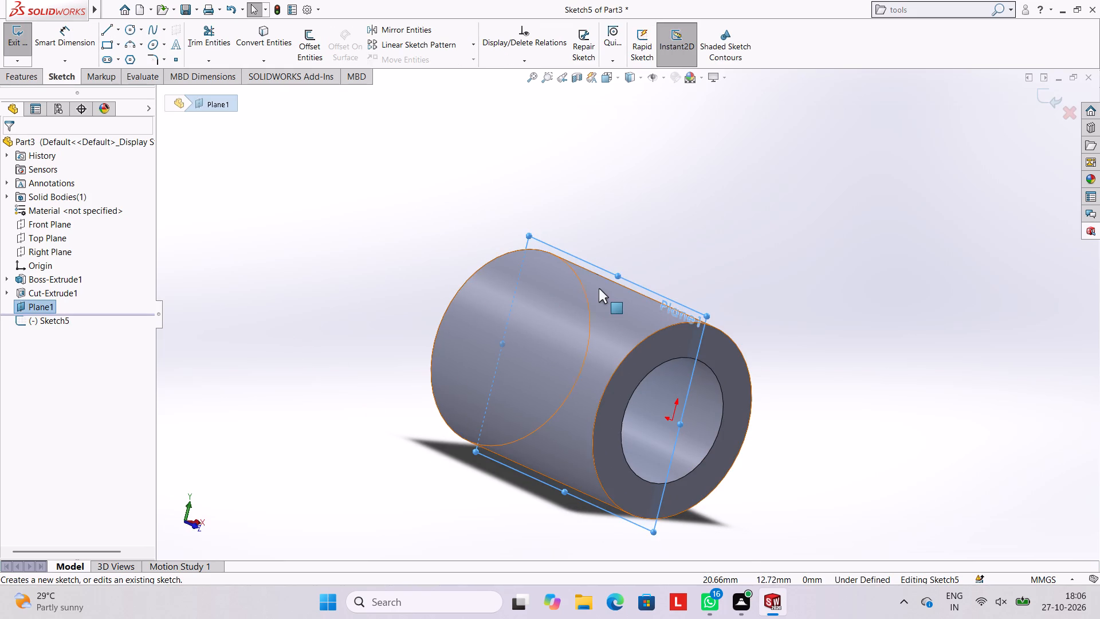
key(ctrl+8)
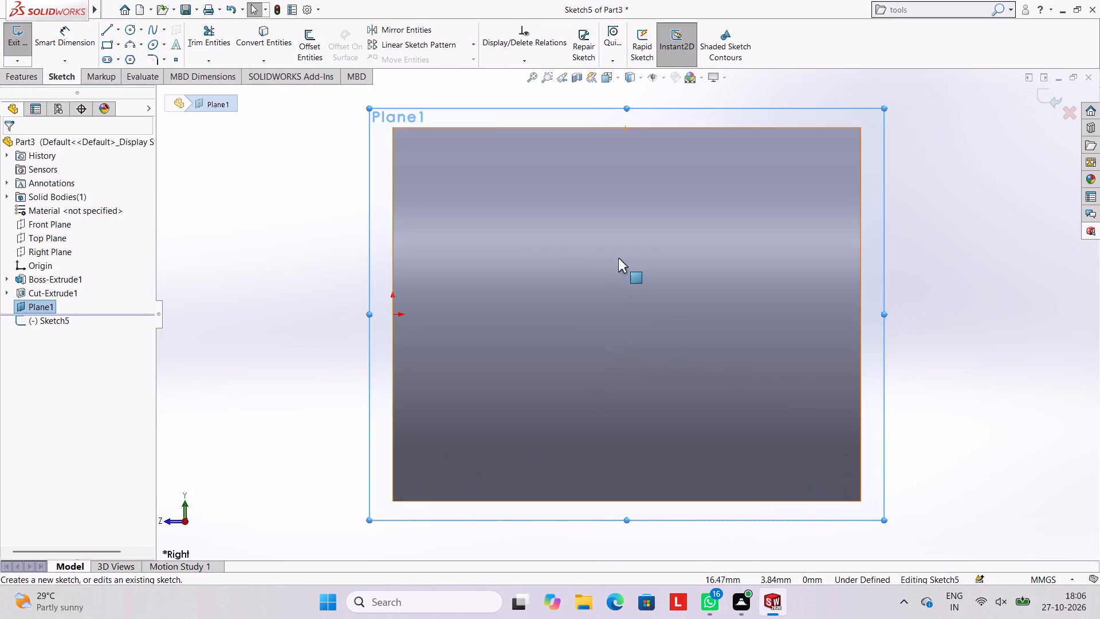
Stretch the reference plane's upper border well above the cylinder, then clear the selection.
scroll(618, 257, up, 3)
scroll(702, 201, down, 2)
scroll(762, 206, up, 2)
scroll(765, 211, down, 2)
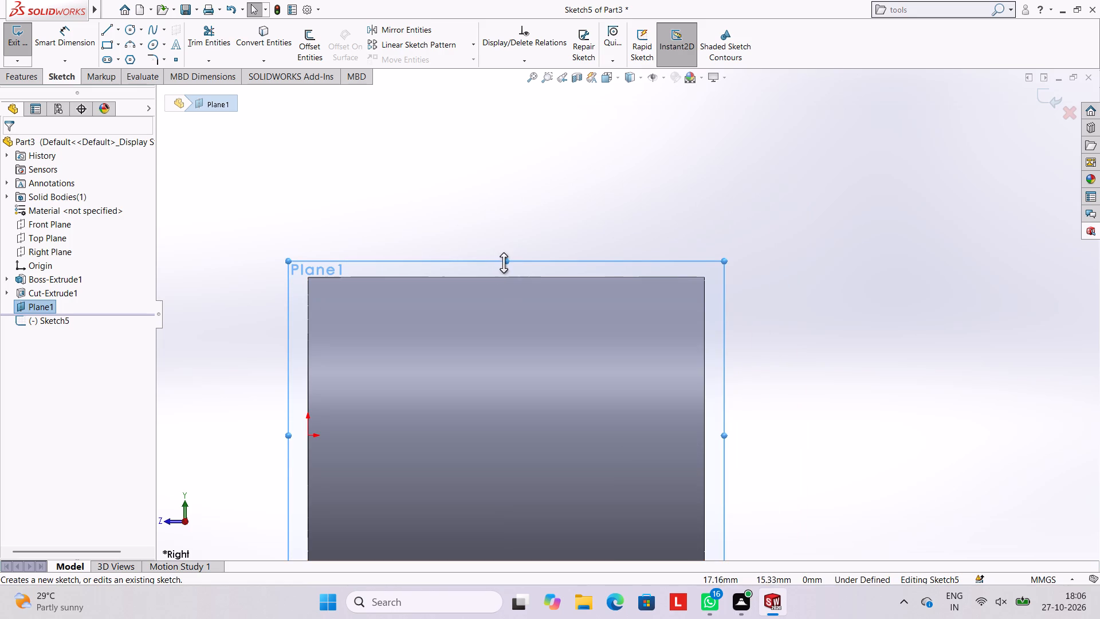
drag(506, 262, 509, 92)
key(Escape)
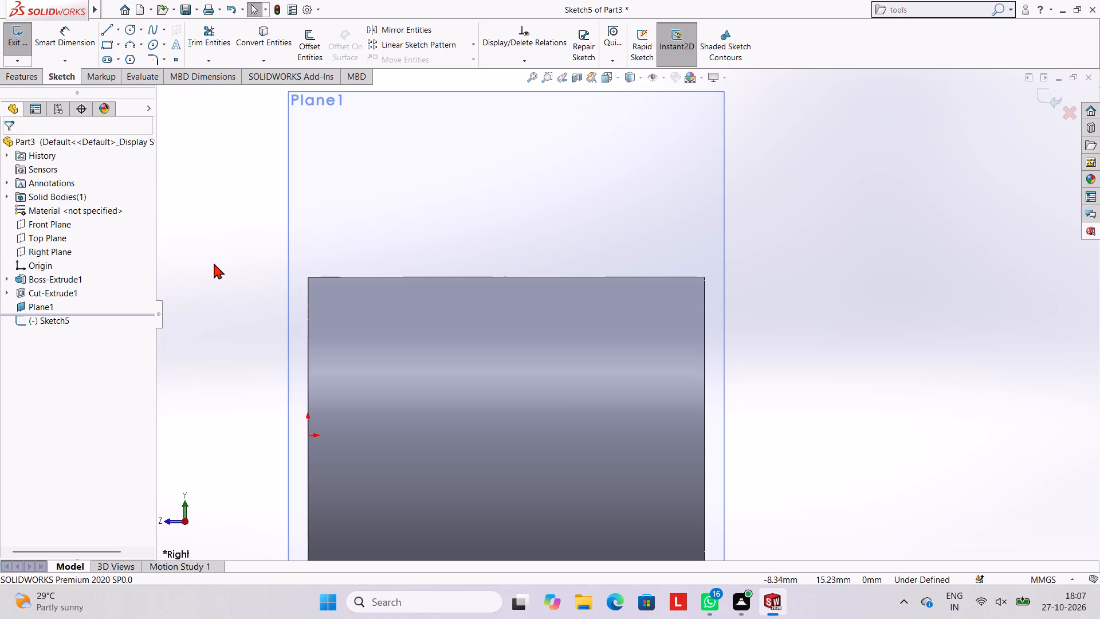
Draw a vertical 14 mm line from the midpoint of the cylinder's upper edge down to the origin's height.
click(103, 33)
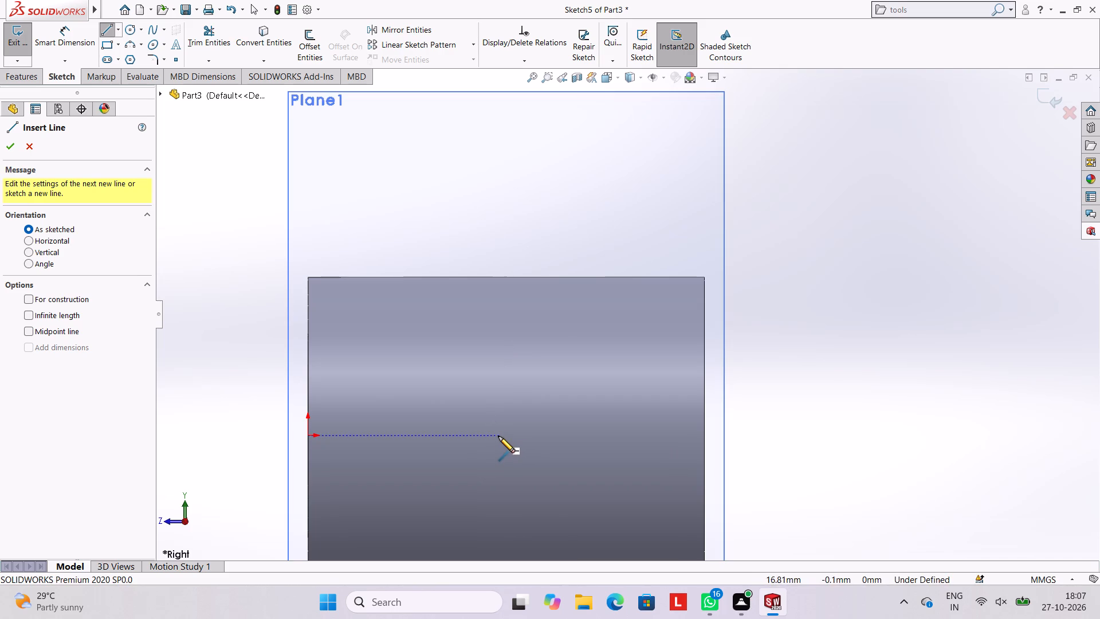
click(506, 276)
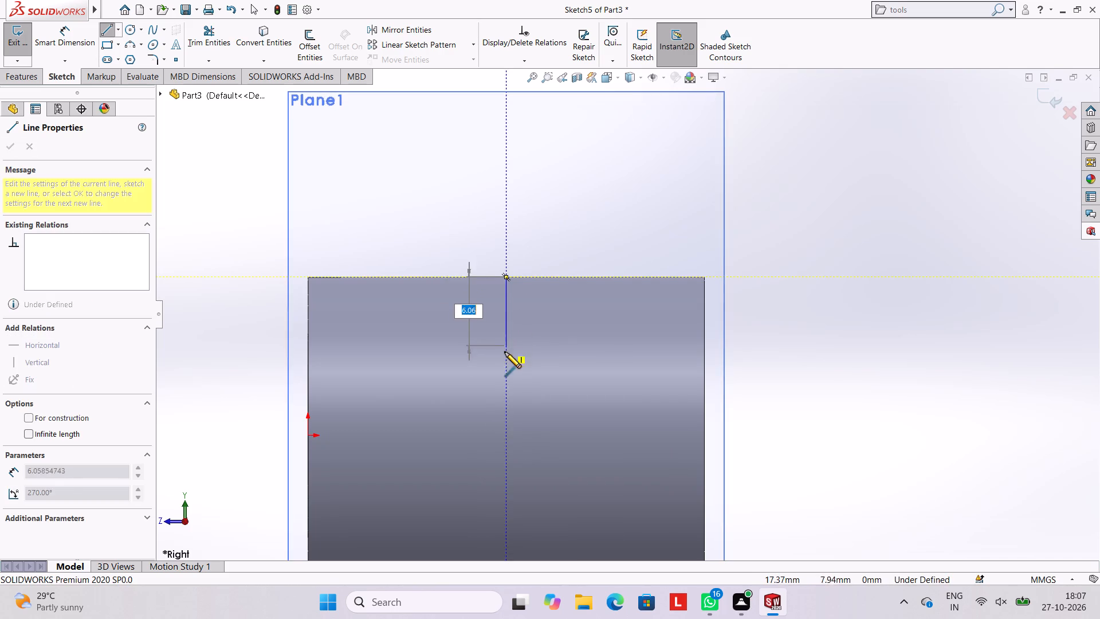
click(506, 434)
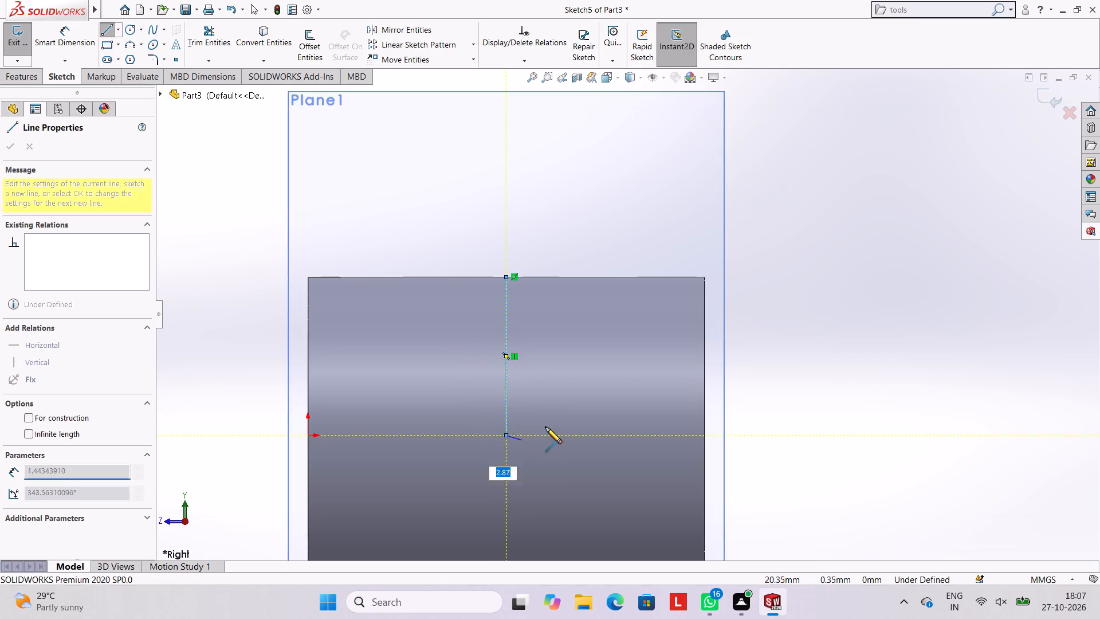
key(Escape)
key(grave)
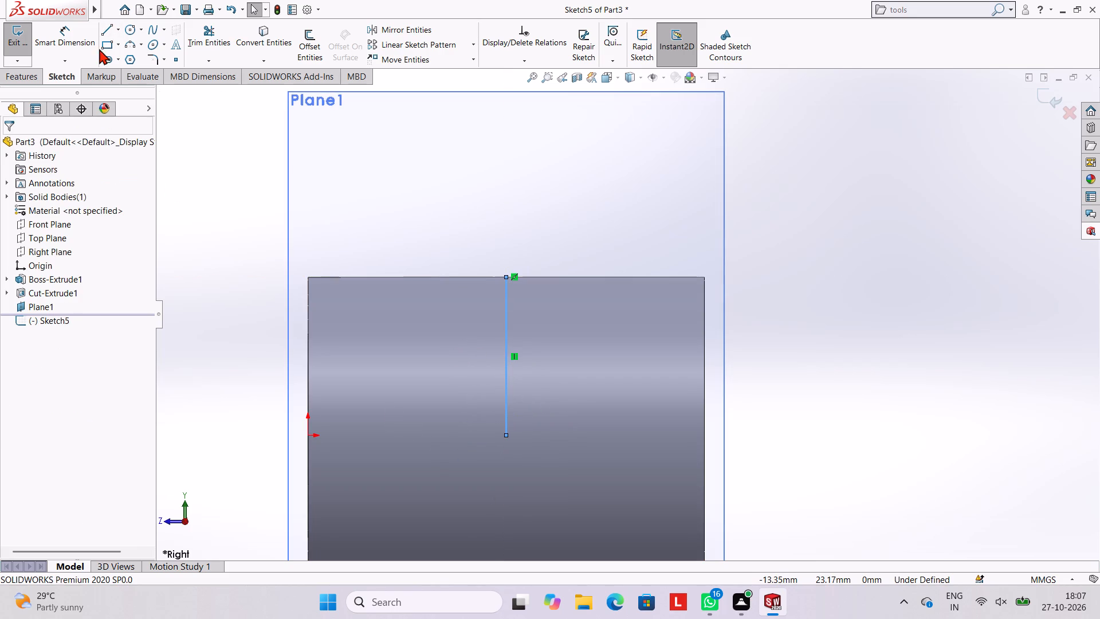
Draw a 26 mm vertical line upward from the lower endpoint of the 14 mm line.
click(107, 28)
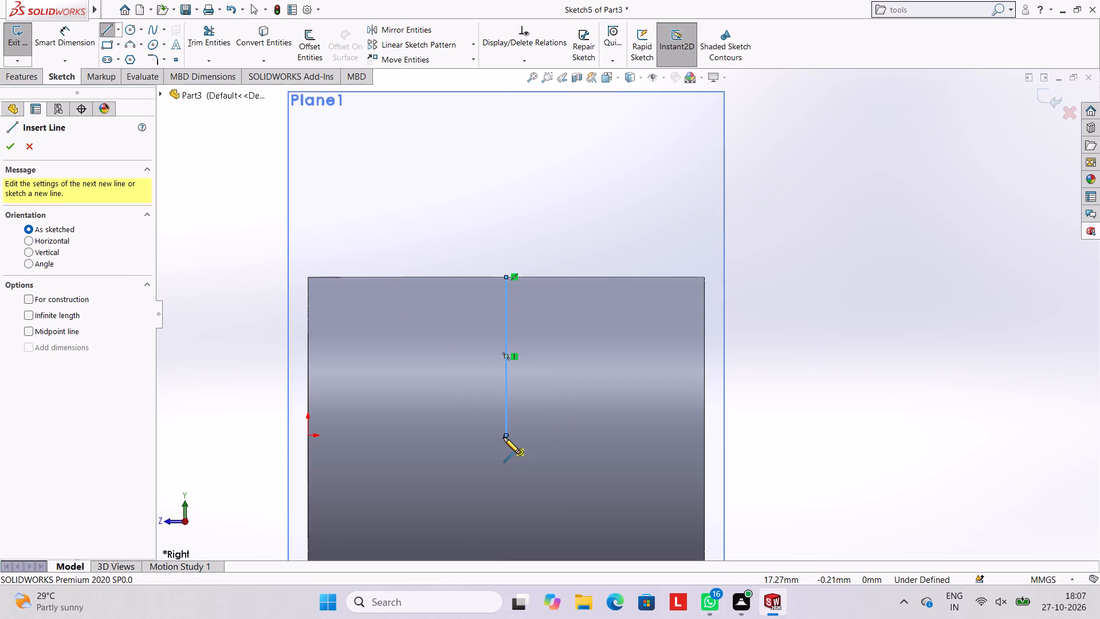
click(505, 436)
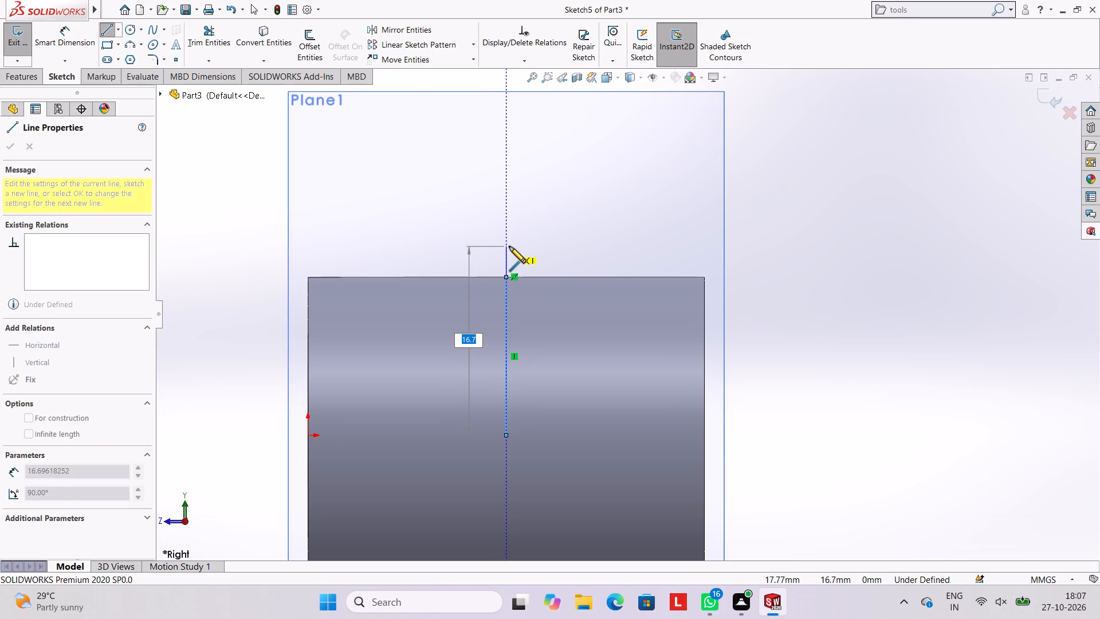
text(26)
key(Return)
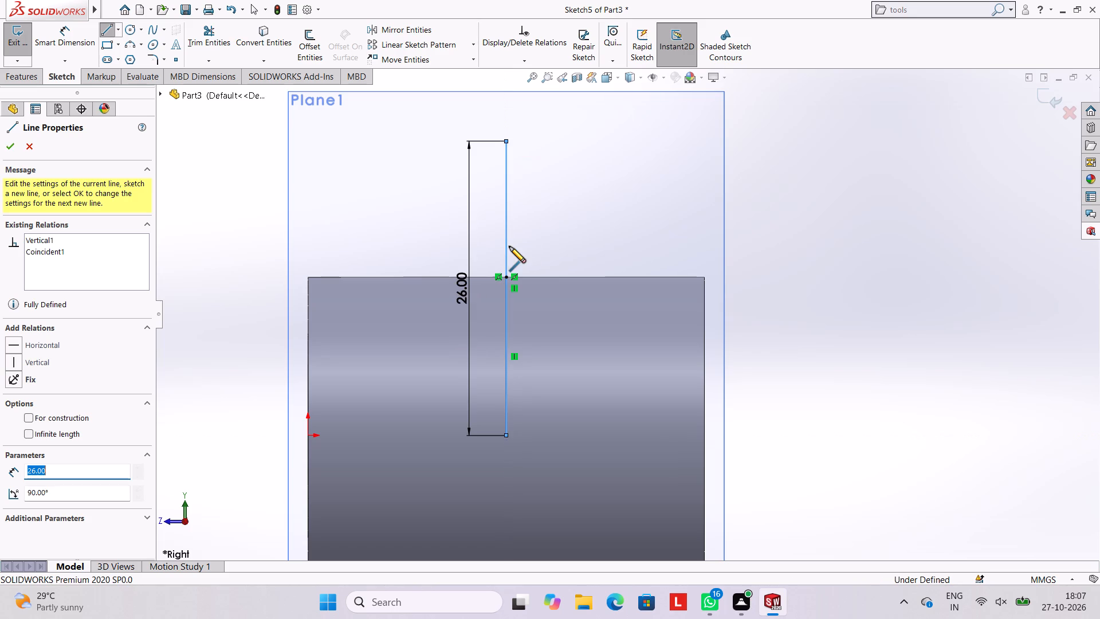
Trim away the 14 mm vertical line that overlaps the lower part of the 26 mm line.
key(Escape)
key(Escape)
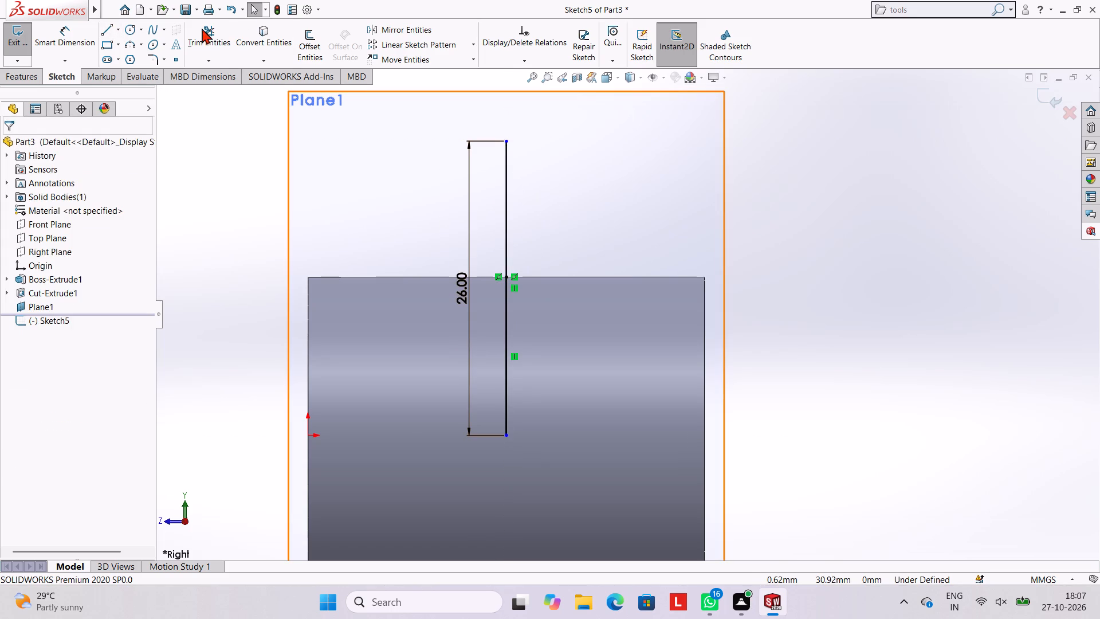
click(202, 28)
click(505, 328)
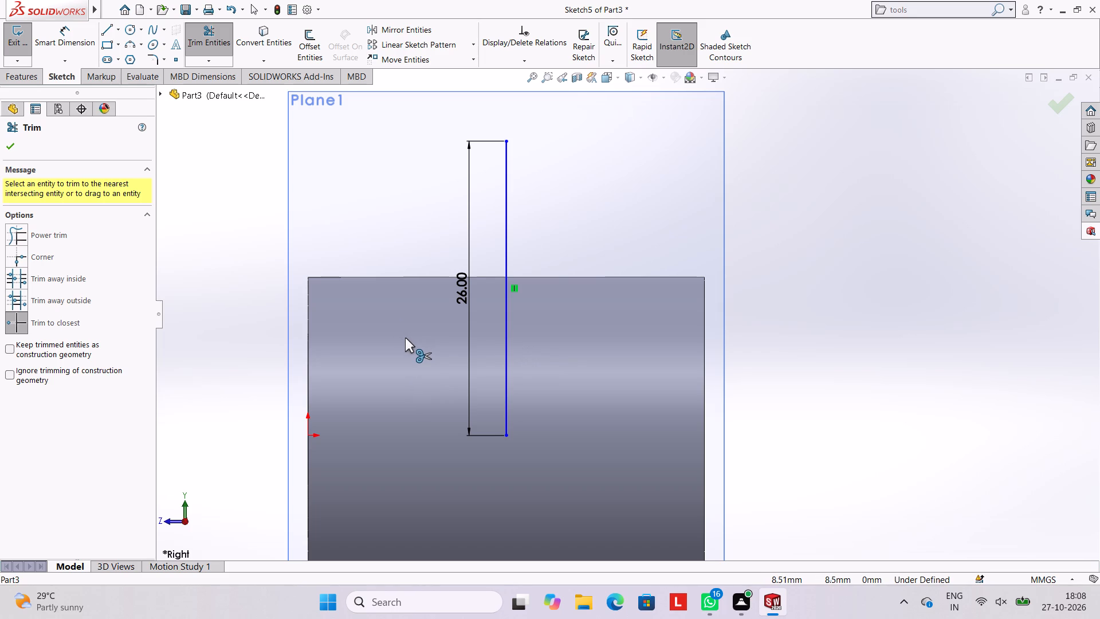
Draw a 7.5 mm horizontal line from the vertical line's top end, slope down to the cylinder's corner, and close along its upper edge.
click(105, 29)
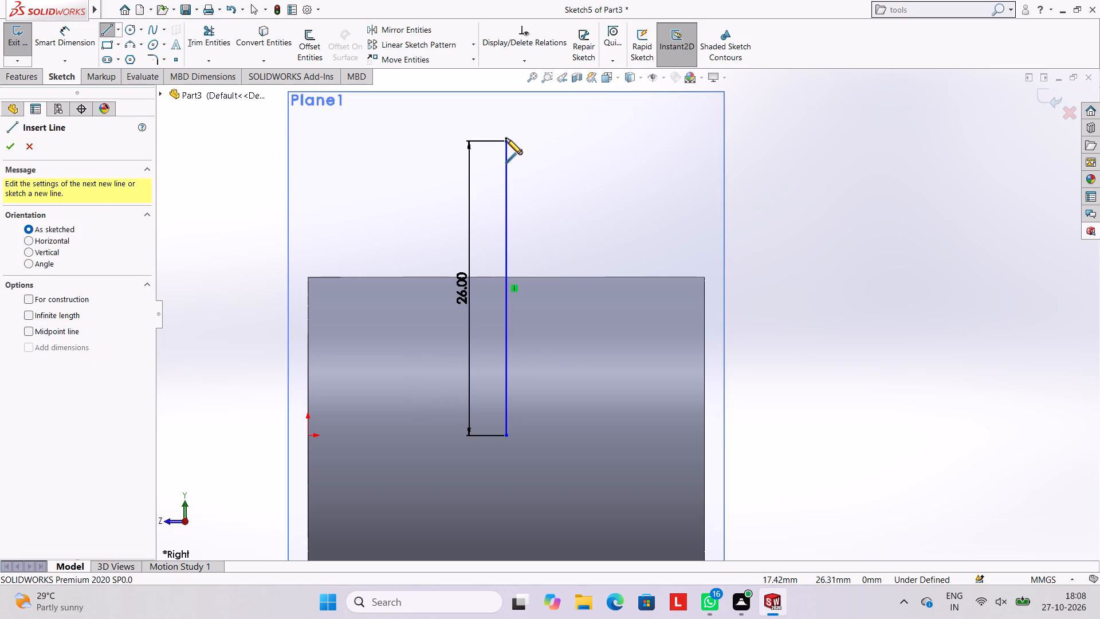
click(505, 140)
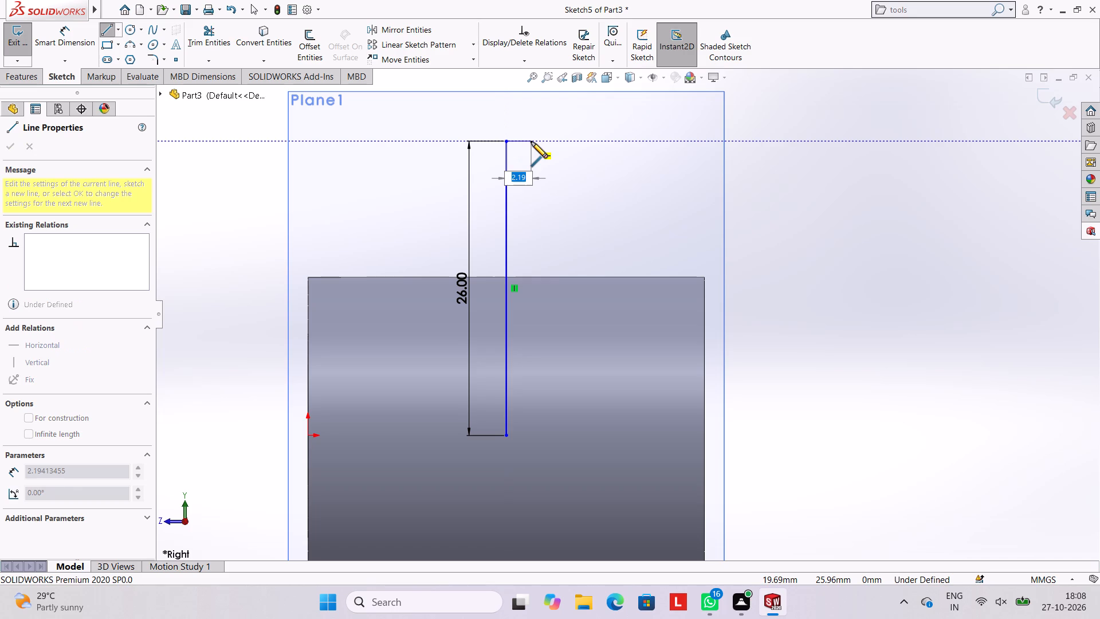
text(7.5)
key(Return)
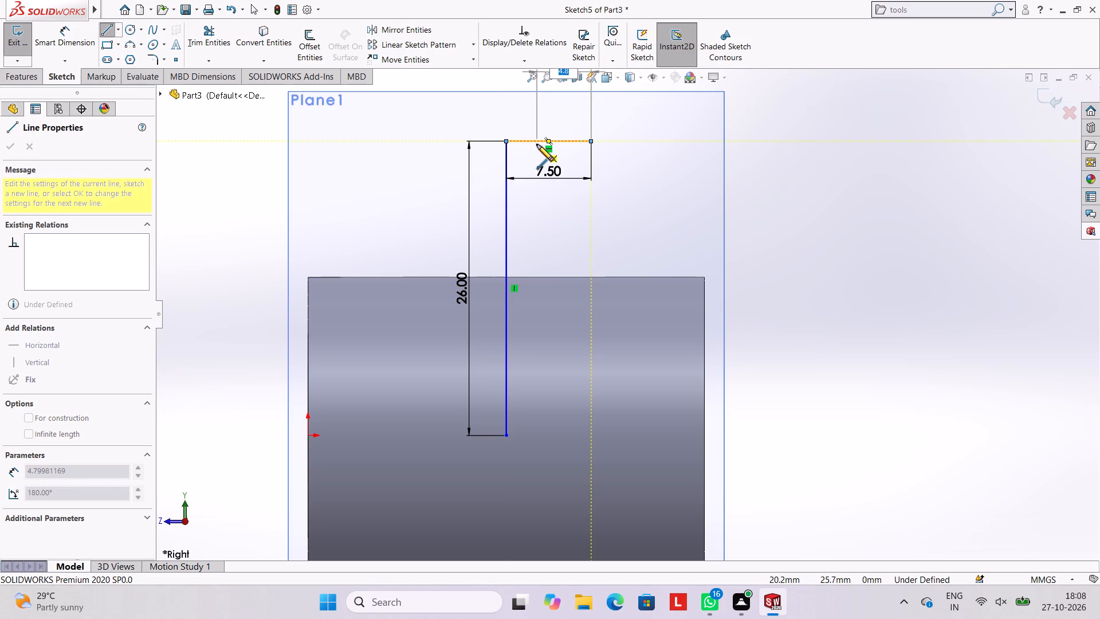
click(704, 278)
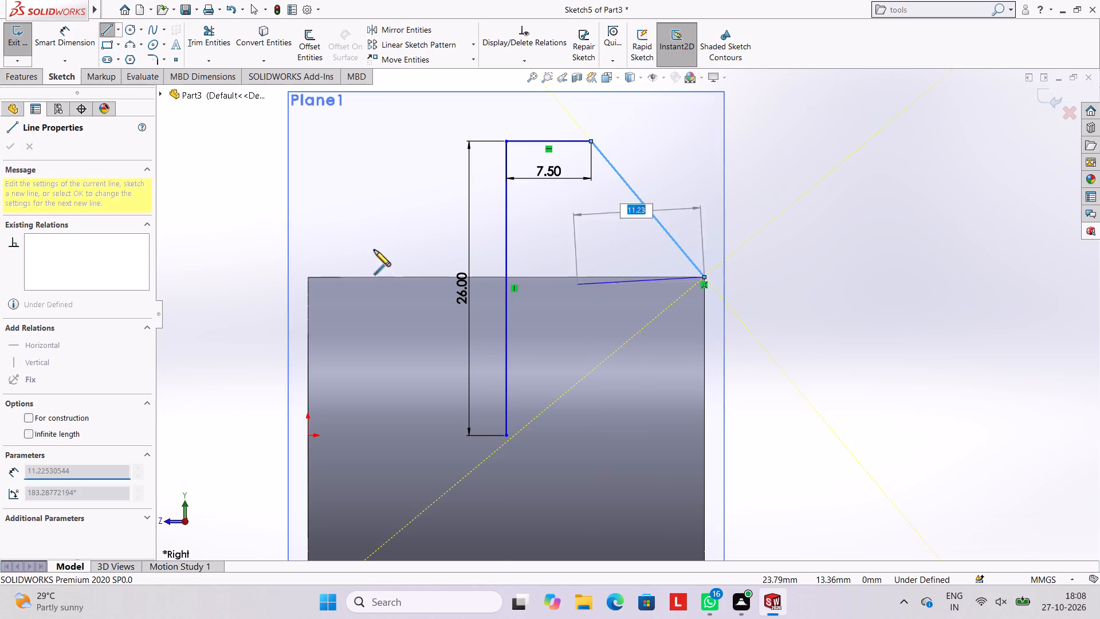
click(307, 277)
key(Escape)
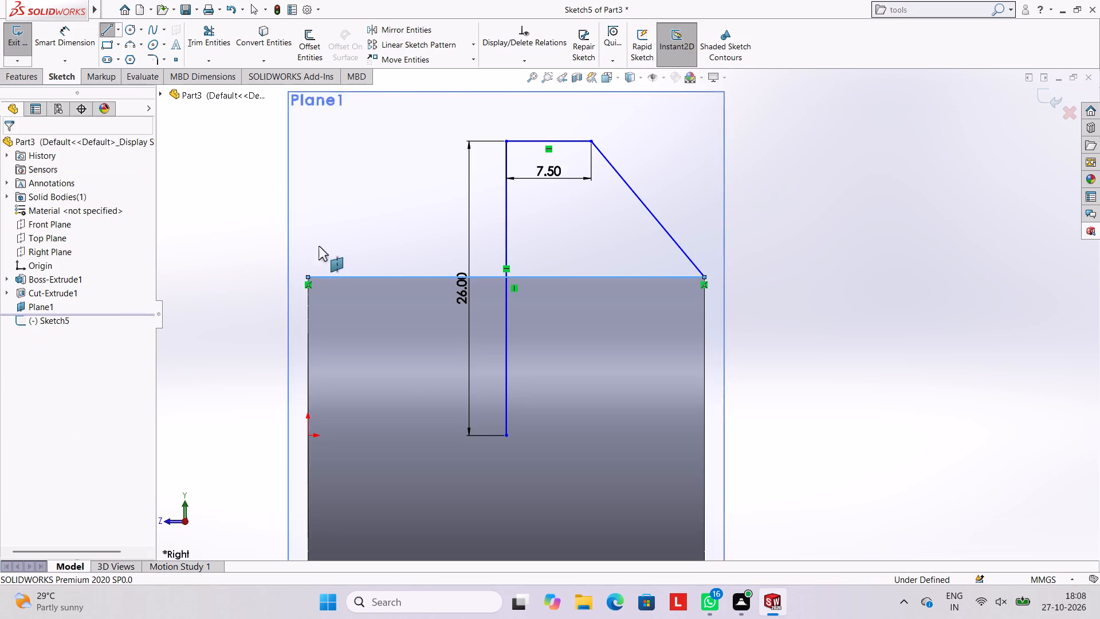
key(Escape)
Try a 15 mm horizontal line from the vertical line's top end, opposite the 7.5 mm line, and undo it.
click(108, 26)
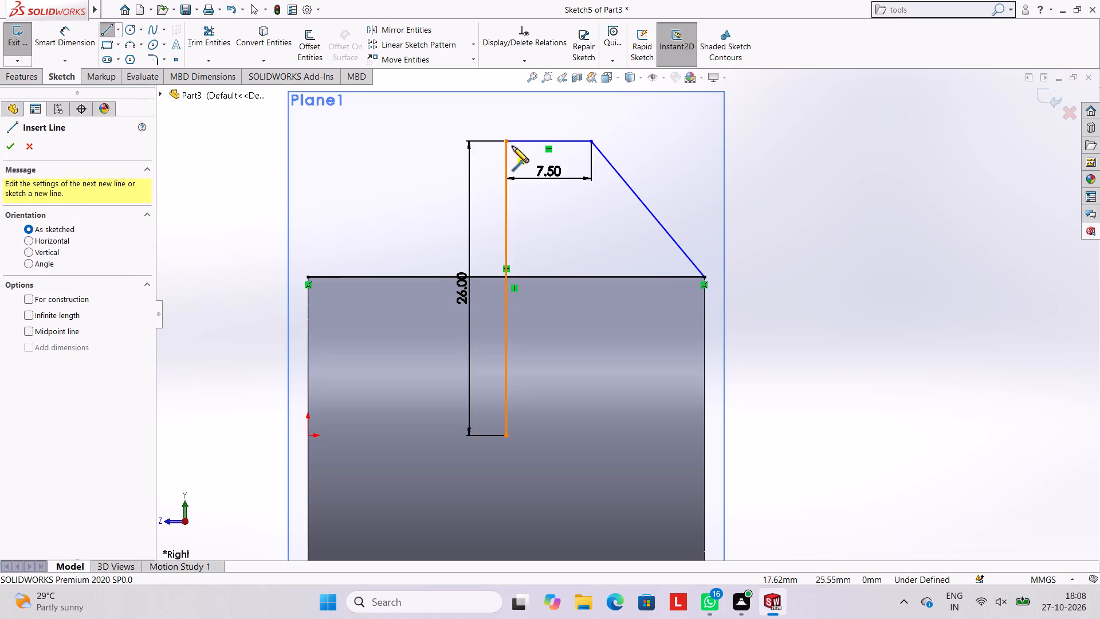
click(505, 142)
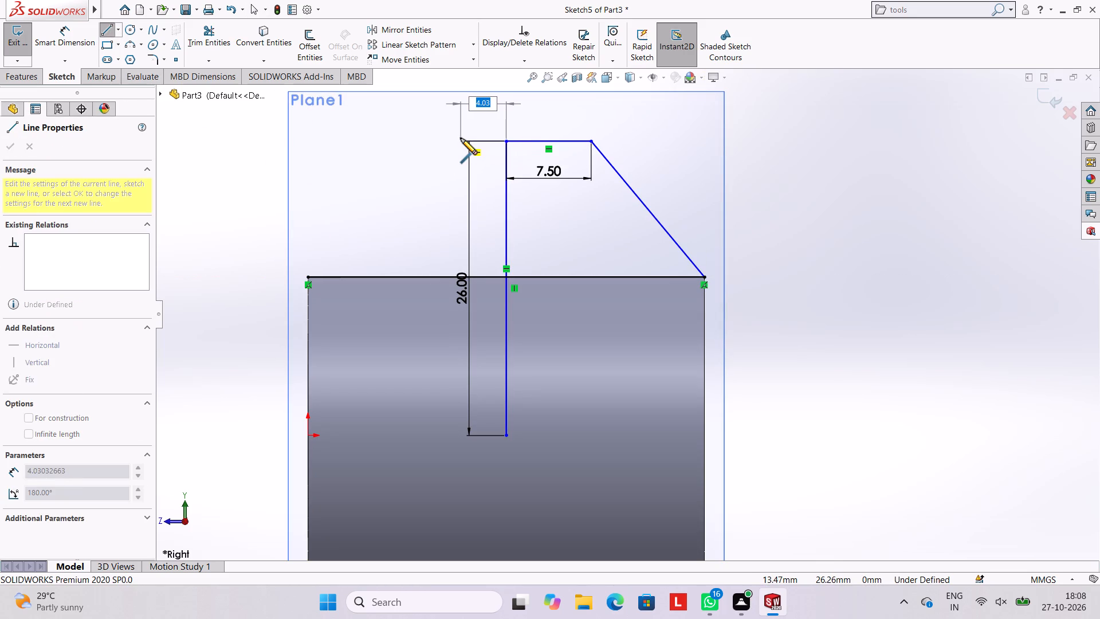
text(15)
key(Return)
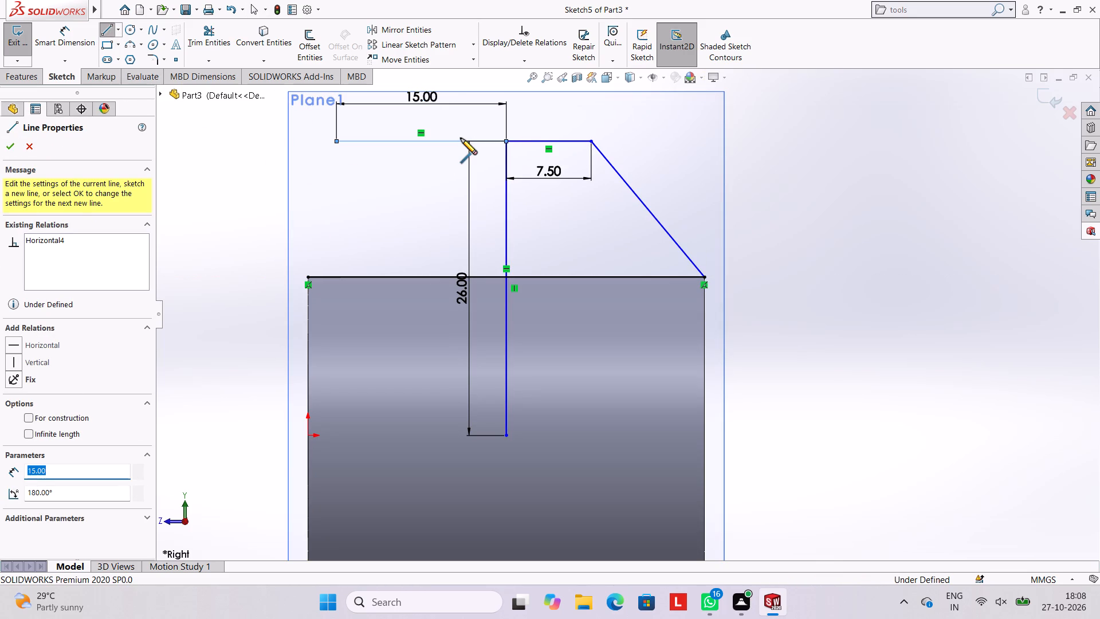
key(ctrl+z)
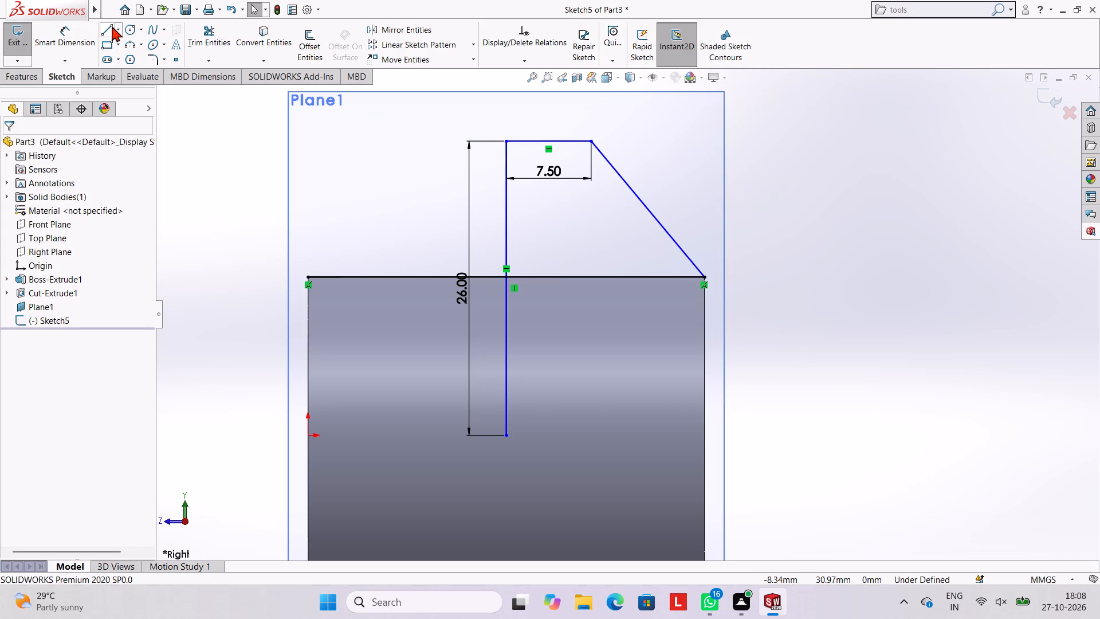
Draw a 7.5 mm horizontal line from the vertical line's top end on the open side and slope it down to the cylinder's other corner.
click(112, 26)
click(508, 141)
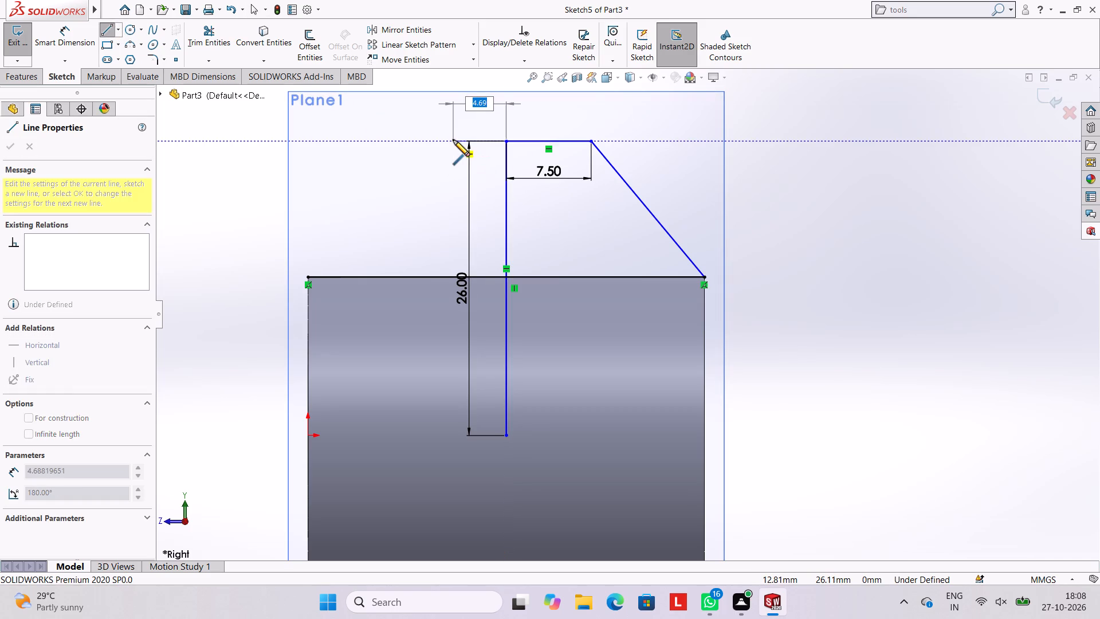
key(7)
text(.5)
key(Return)
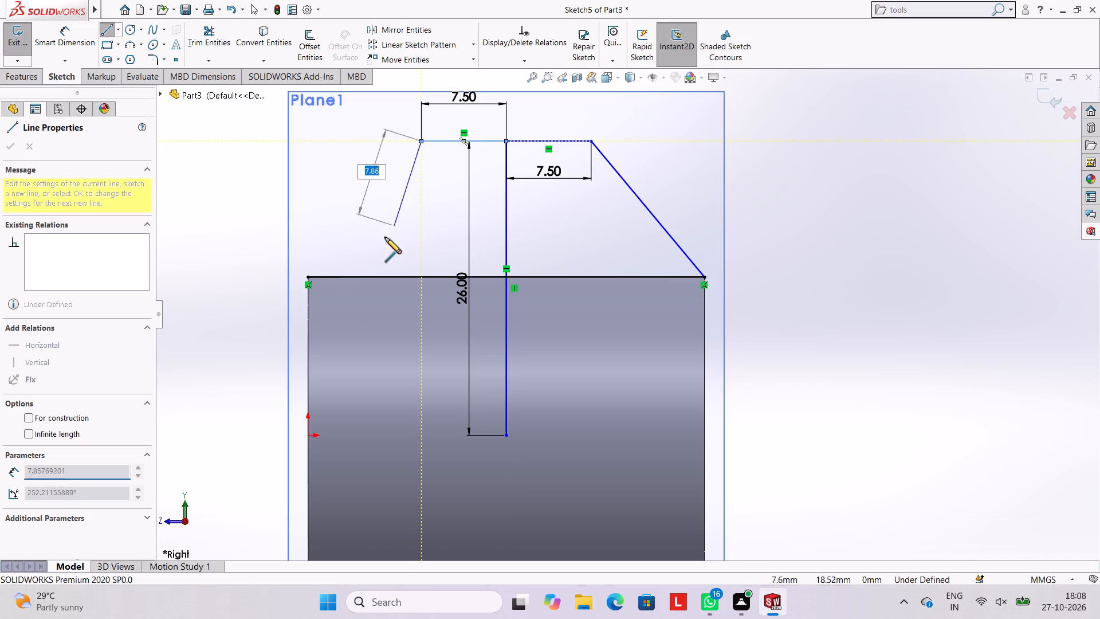
click(307, 279)
key(Escape)
key(Escape)
key(Escape)
key(Escape)
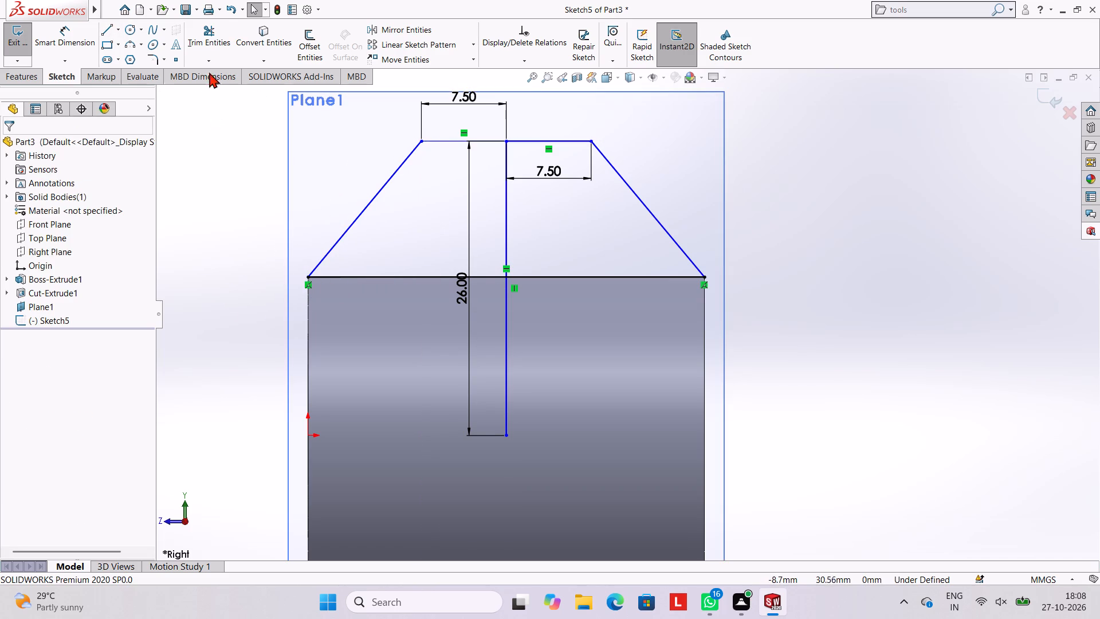
Trim away the whole vertical centre line, below and above the cylinder's upper edge, accepting the loss of its dimension.
click(202, 44)
click(509, 393)
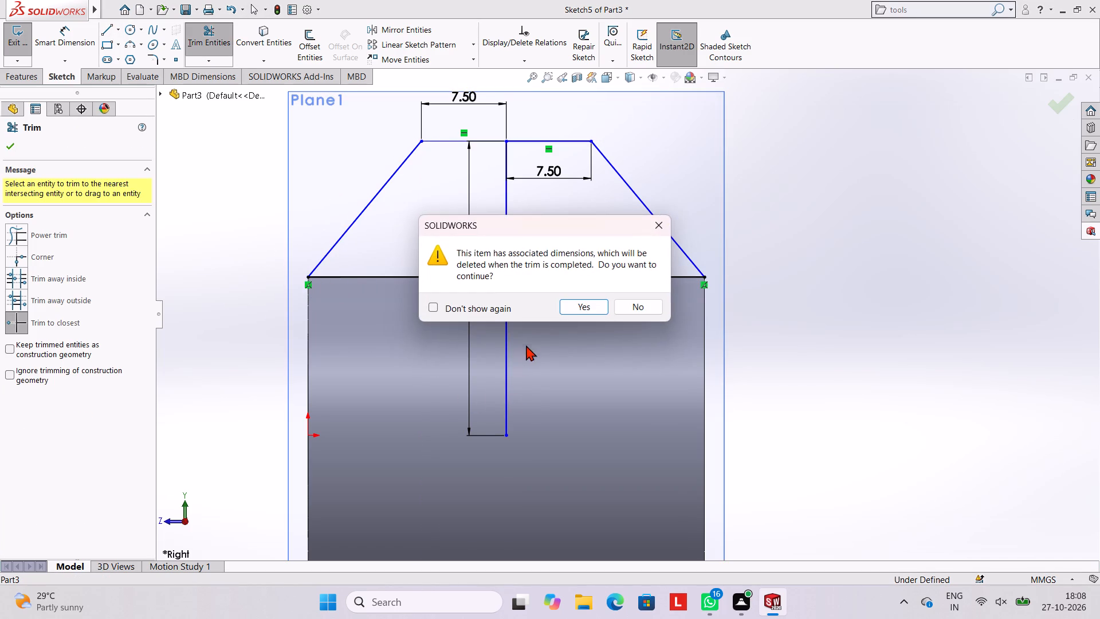
click(575, 312)
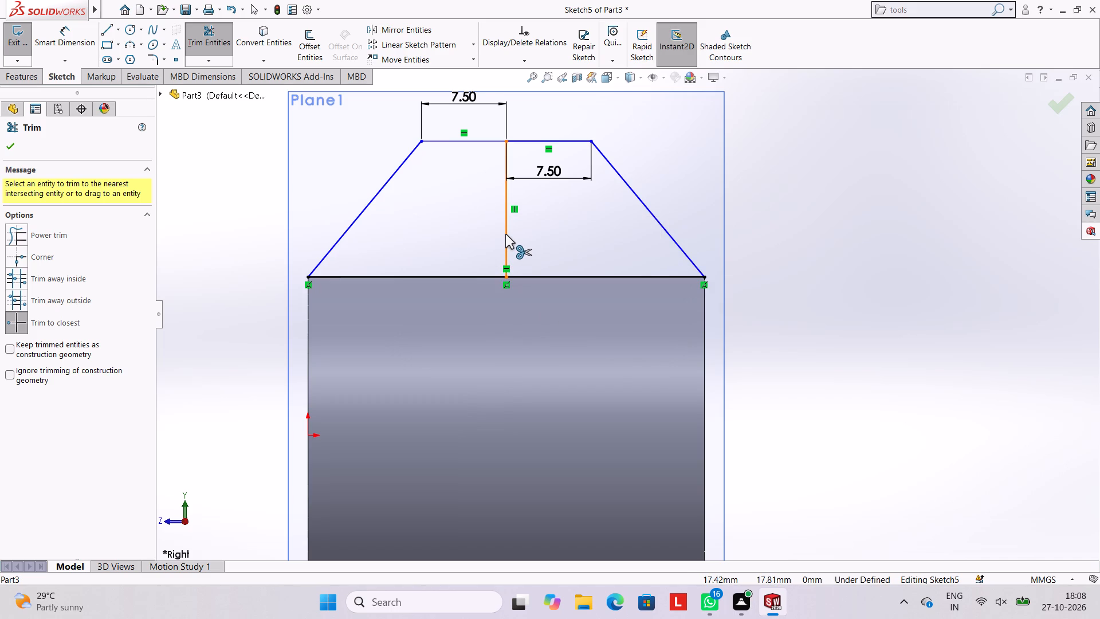
click(505, 234)
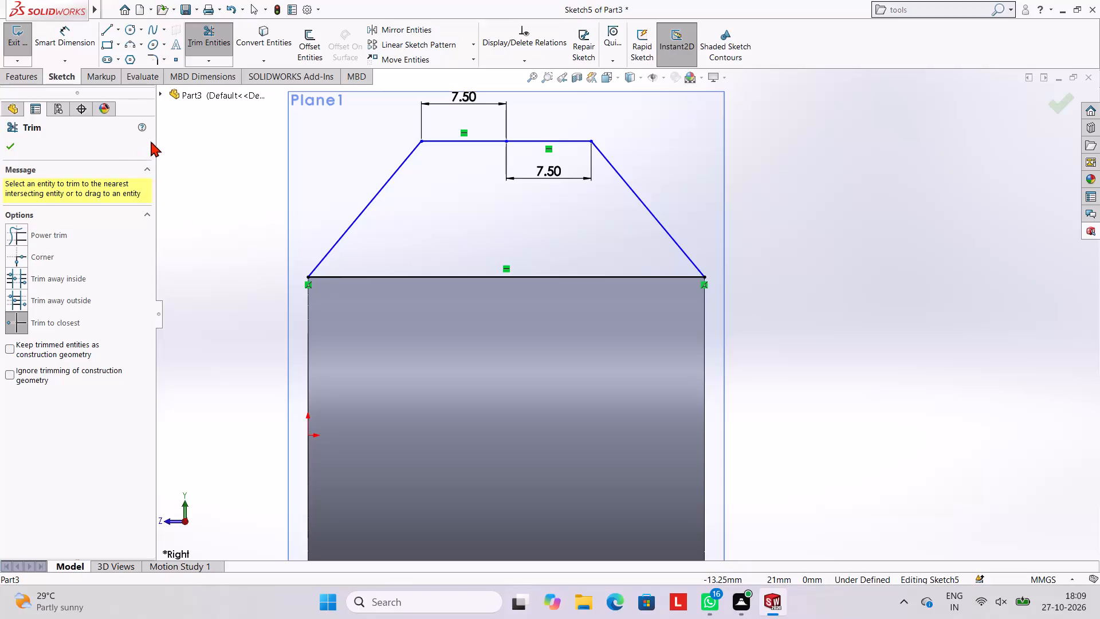
Dimension the trapezoid's height between its top and base corners on the origin's side.
click(104, 36)
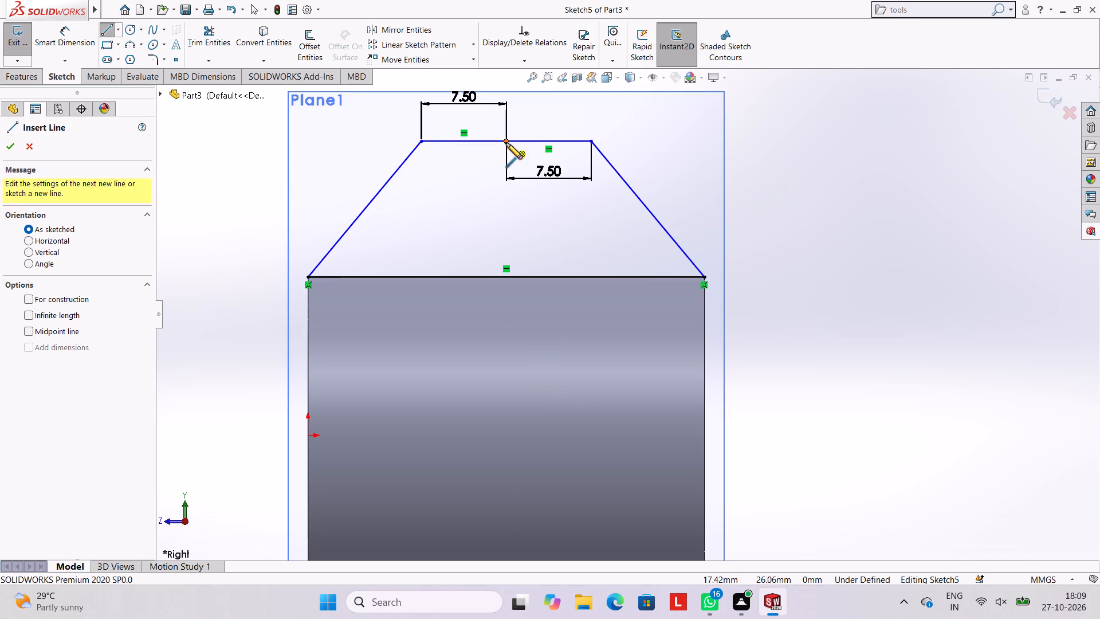
click(65, 43)
click(420, 139)
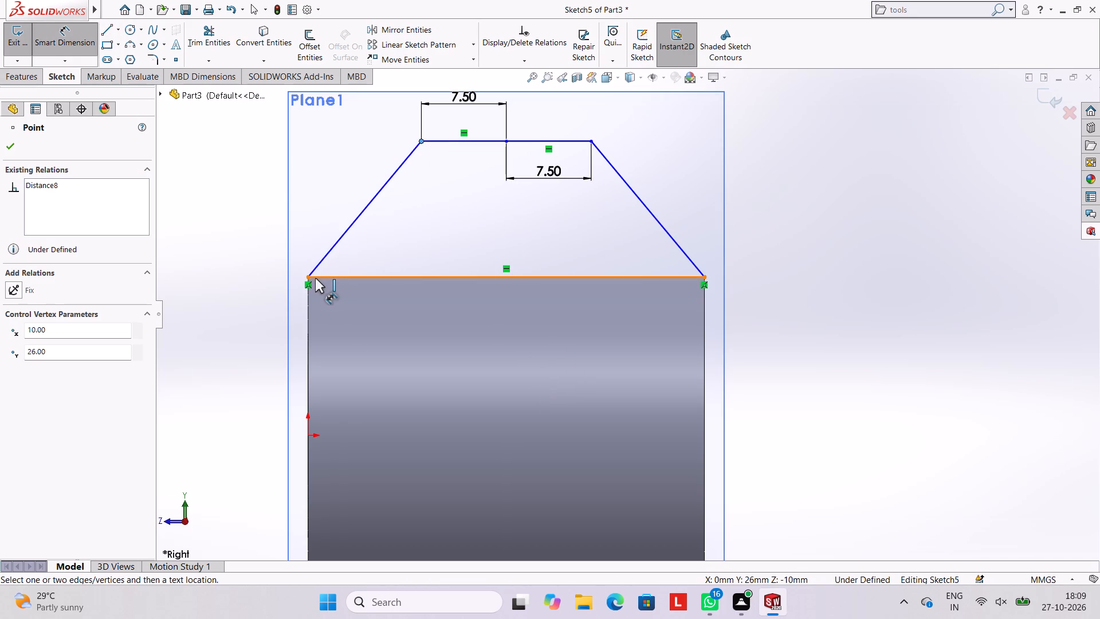
click(307, 275)
click(223, 218)
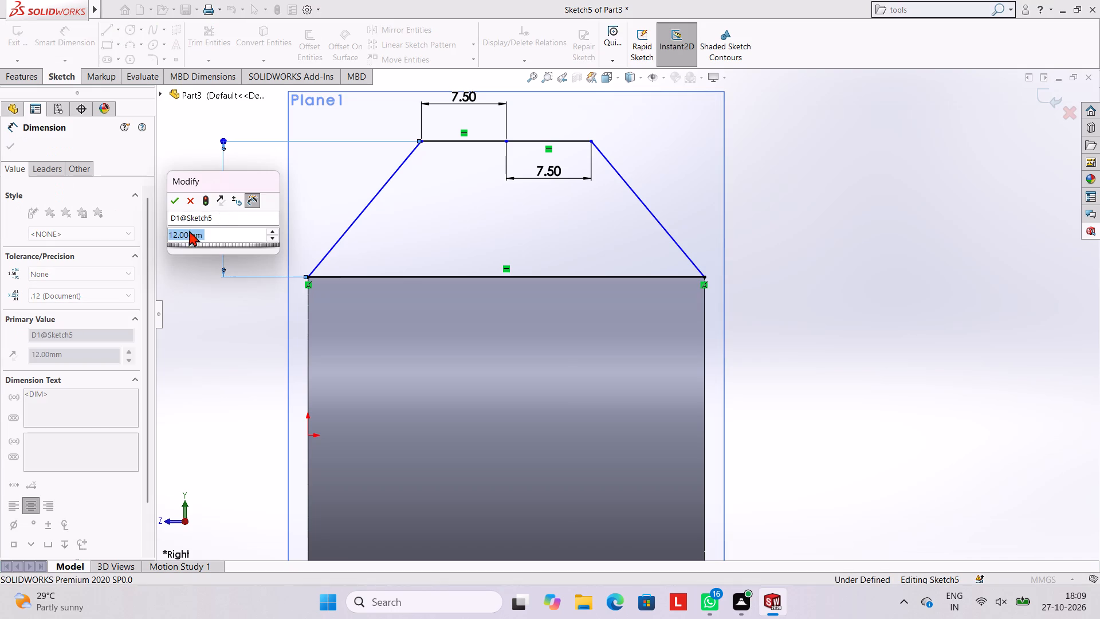
click(175, 198)
click(213, 305)
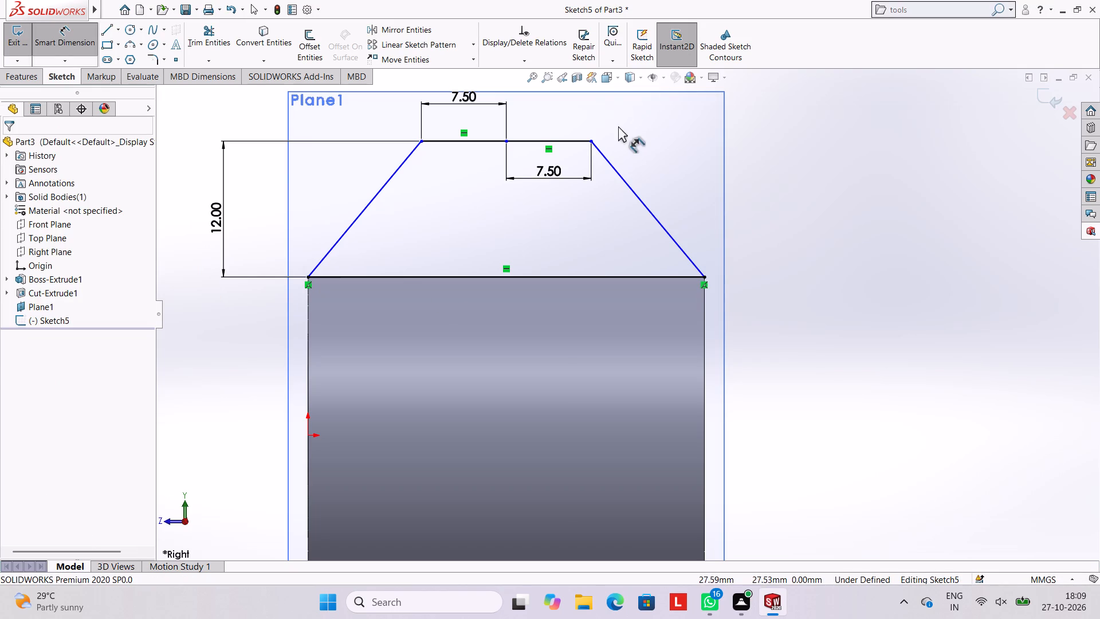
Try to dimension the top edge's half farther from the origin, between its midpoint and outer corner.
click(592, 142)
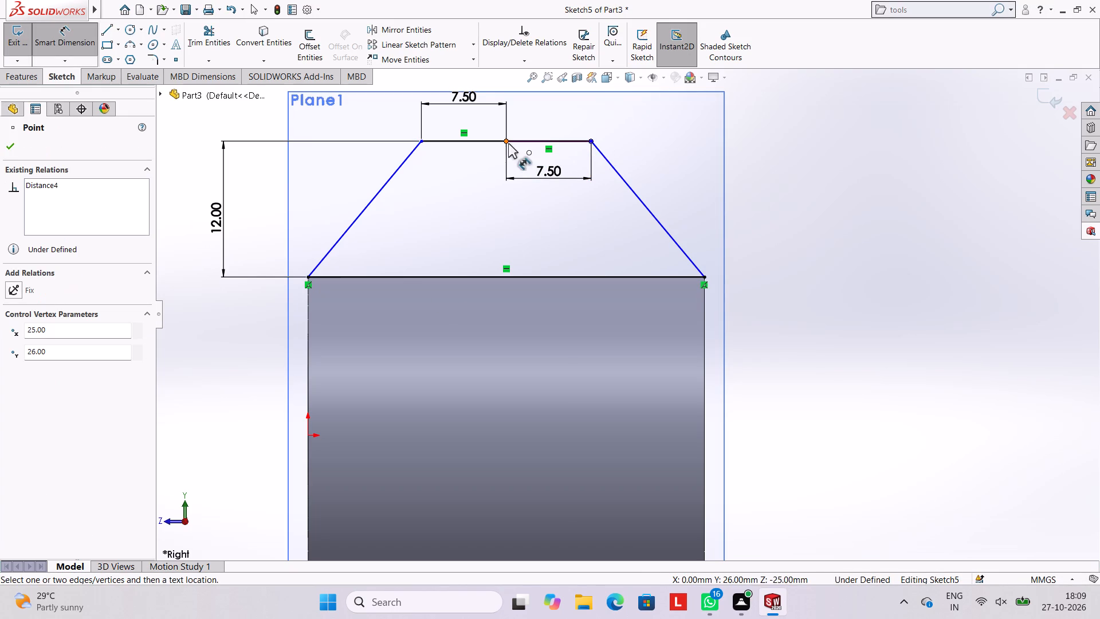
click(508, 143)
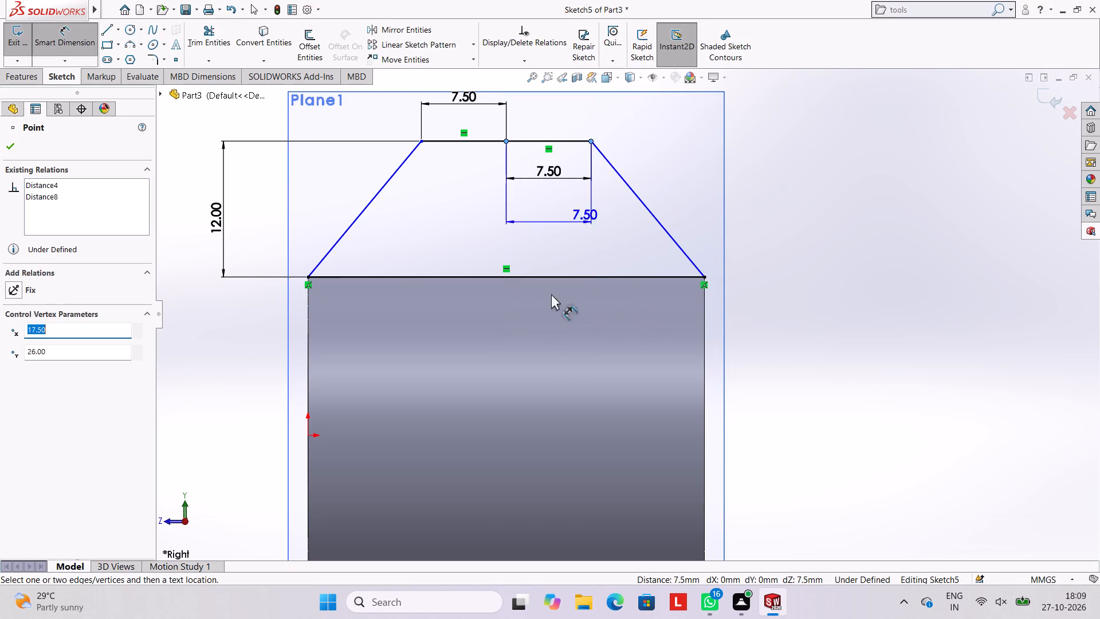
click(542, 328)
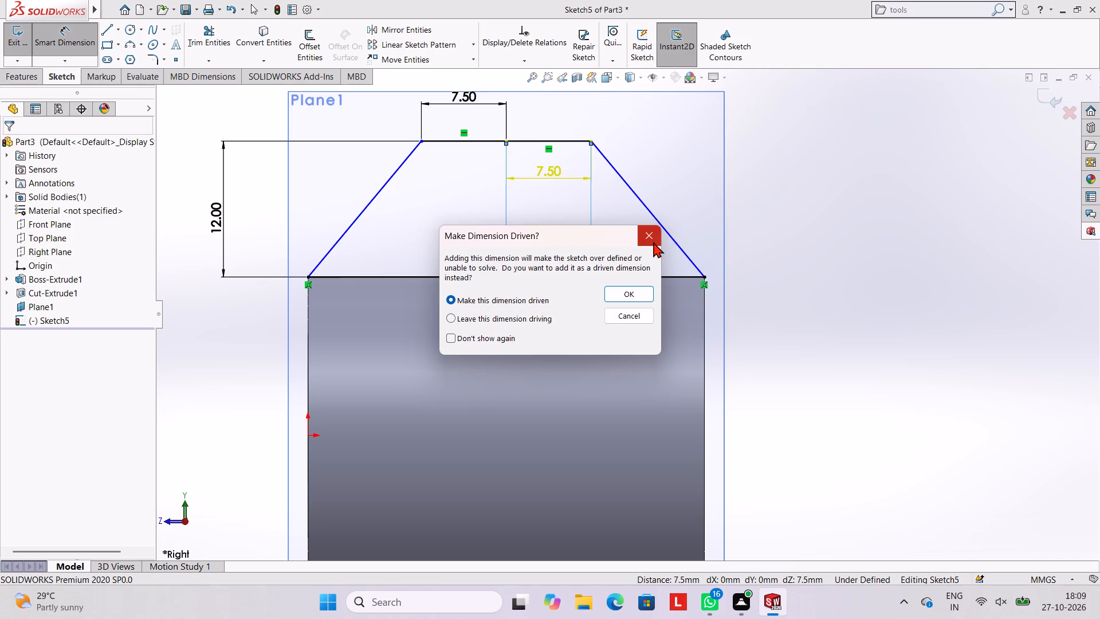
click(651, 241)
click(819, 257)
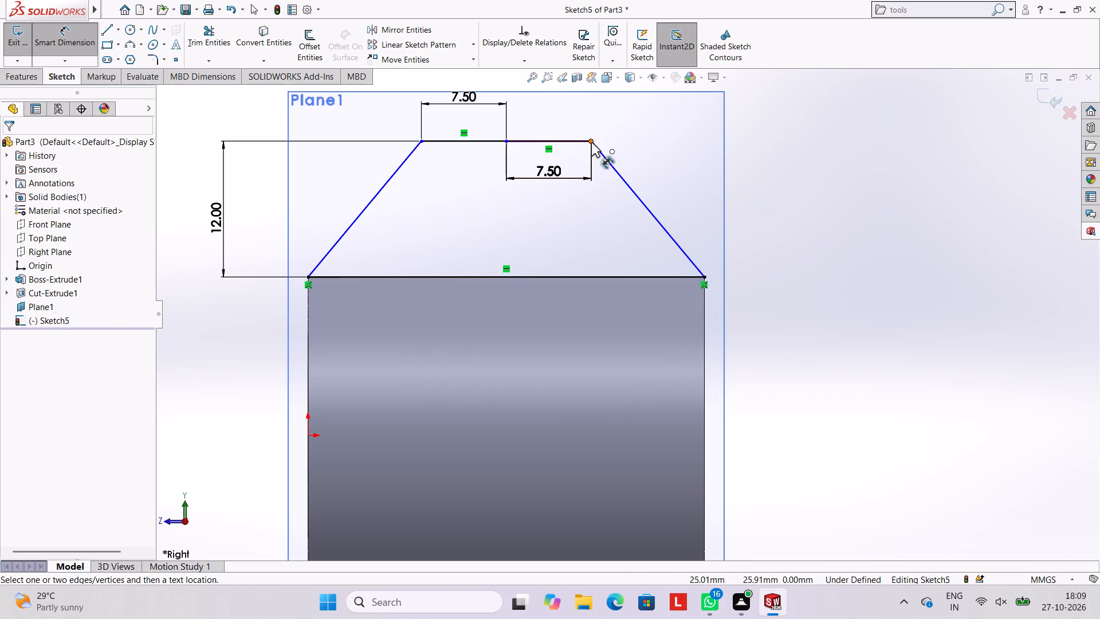
Dimension the horizontal distance from the trapezoid's far top corner to the base corner on the origin's side.
click(591, 142)
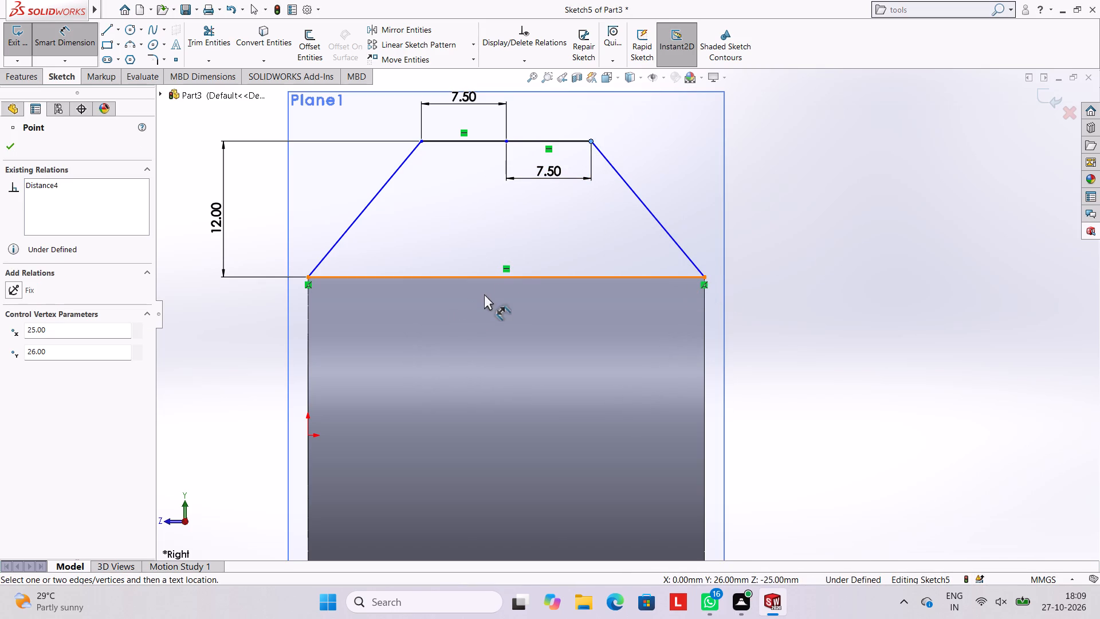
click(306, 276)
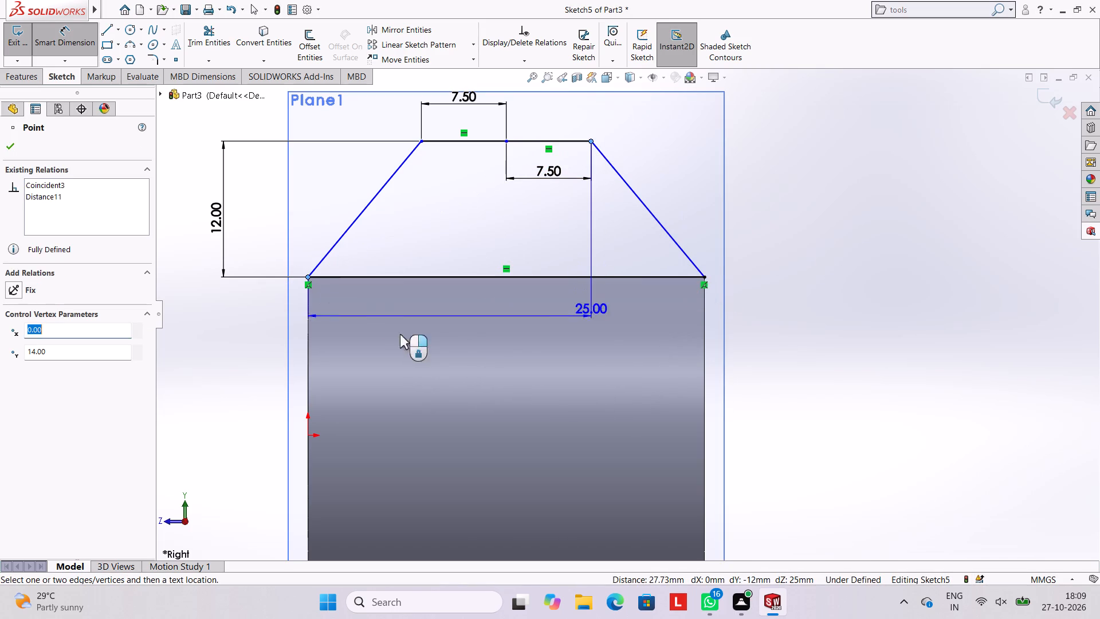
click(438, 364)
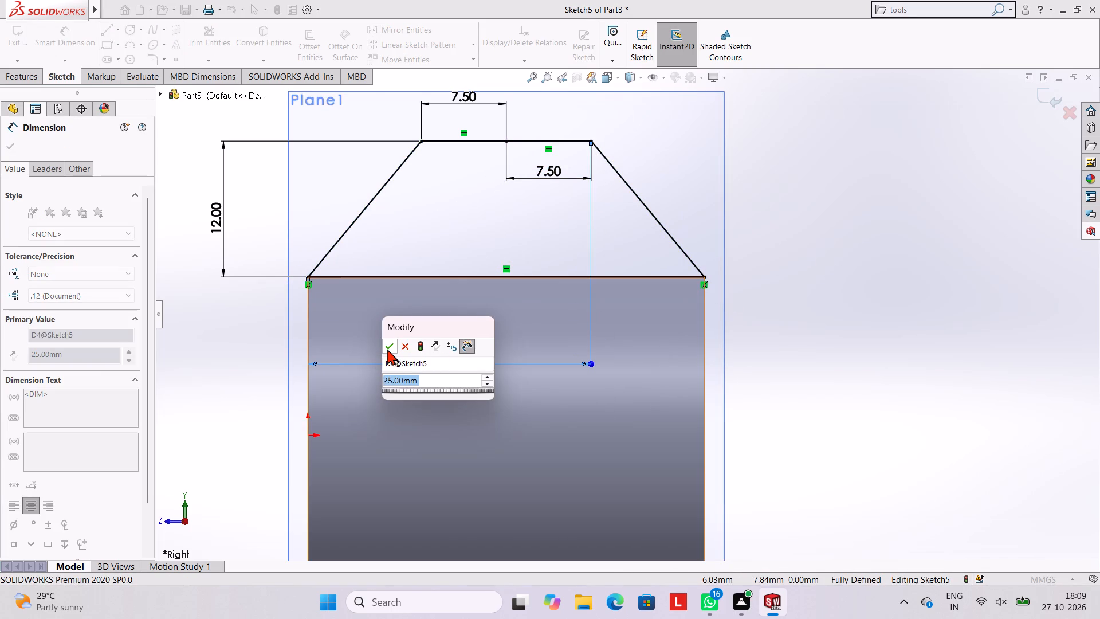
click(387, 349)
click(852, 347)
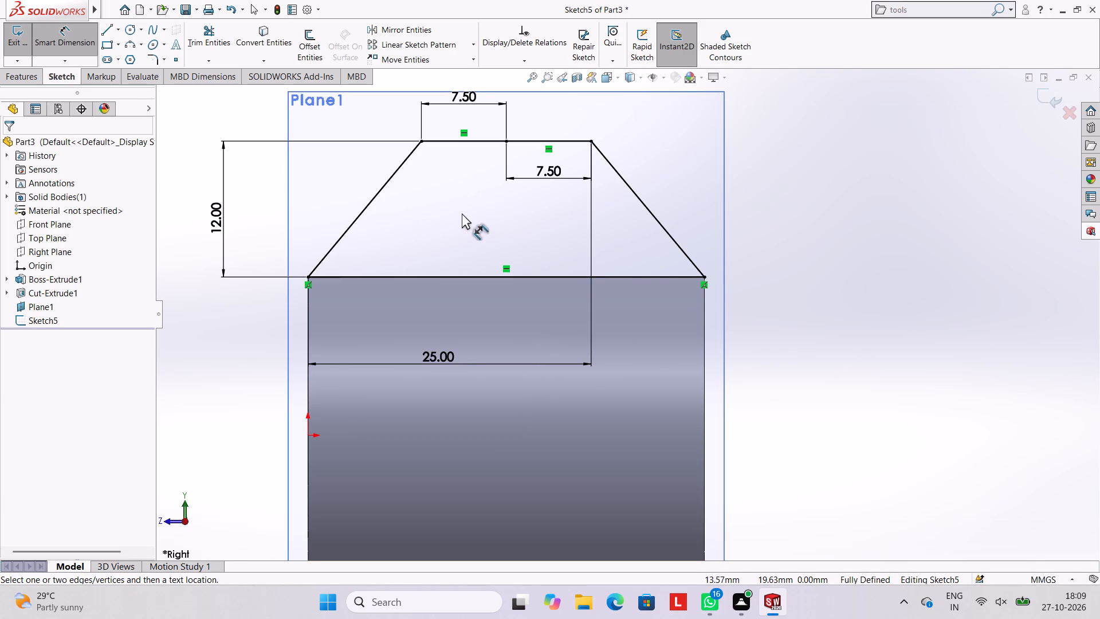
Draw a 15 mm diameter circle centred on the midpoint of the trapezoid's top edge.
scroll(462, 213, up, 2)
scroll(541, 224, down, 2)
scroll(574, 215, up, 2)
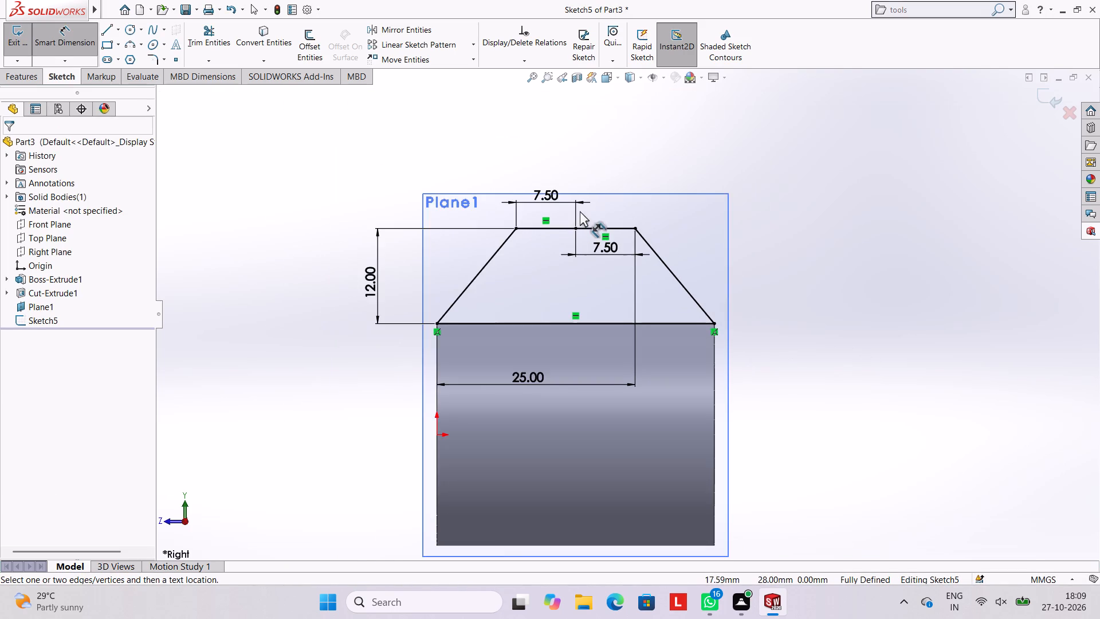
scroll(580, 211, down, 2)
scroll(638, 251, up, 2)
scroll(638, 251, down, 2)
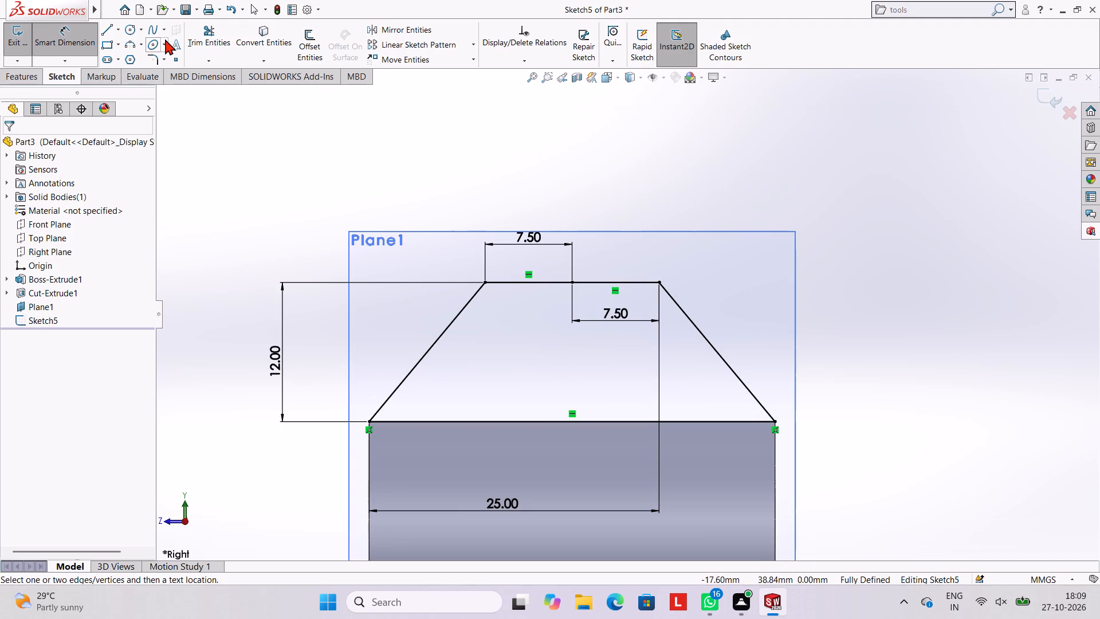
click(130, 36)
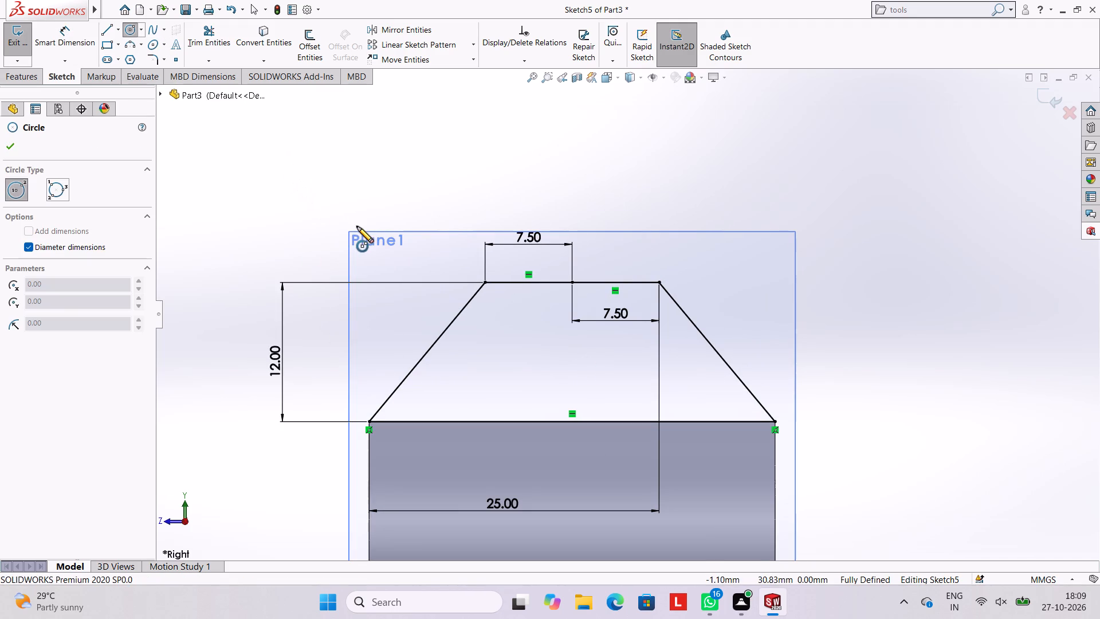
click(572, 283)
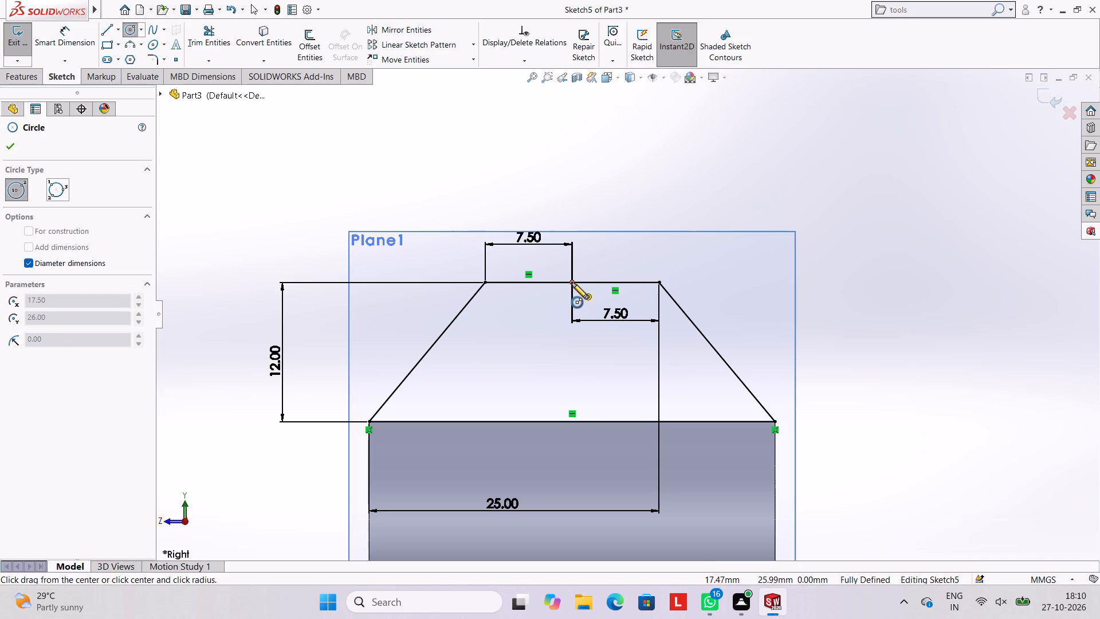
text(15)
key(Return)
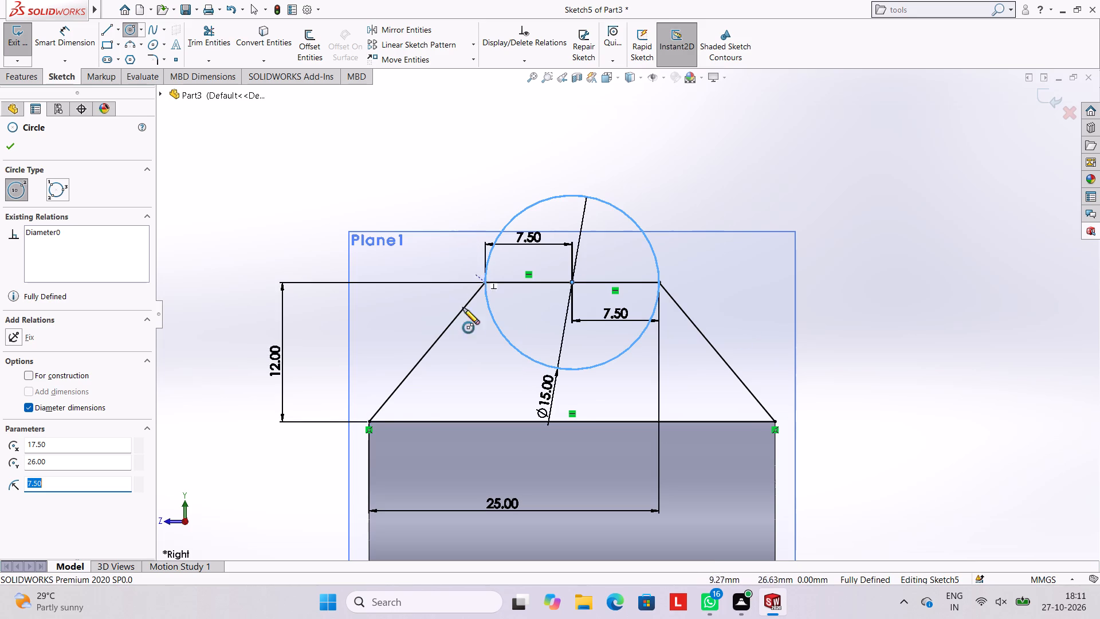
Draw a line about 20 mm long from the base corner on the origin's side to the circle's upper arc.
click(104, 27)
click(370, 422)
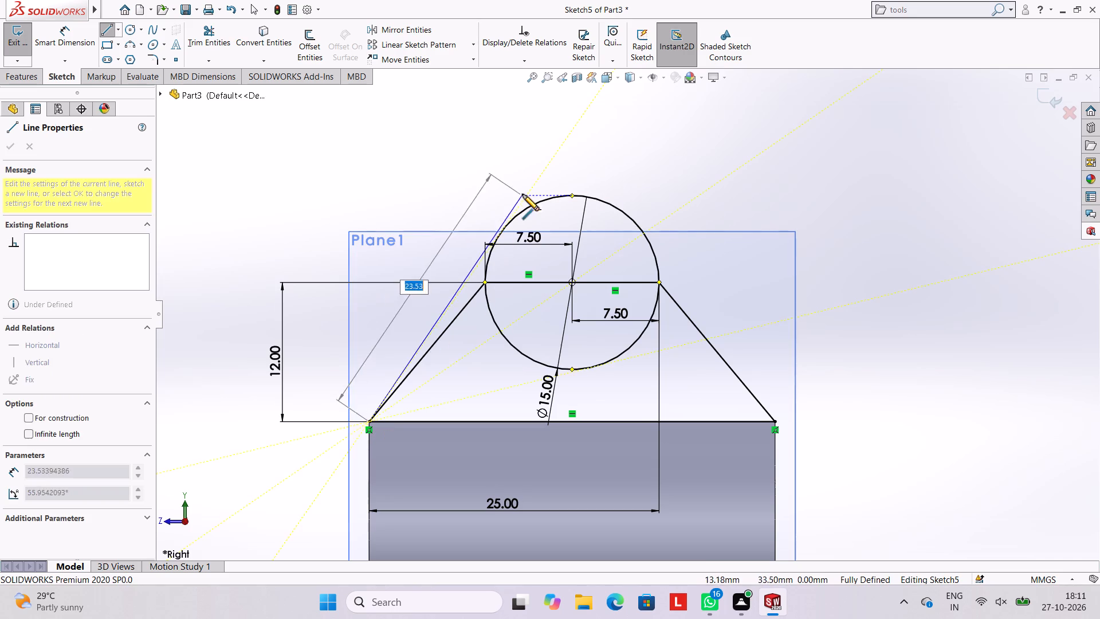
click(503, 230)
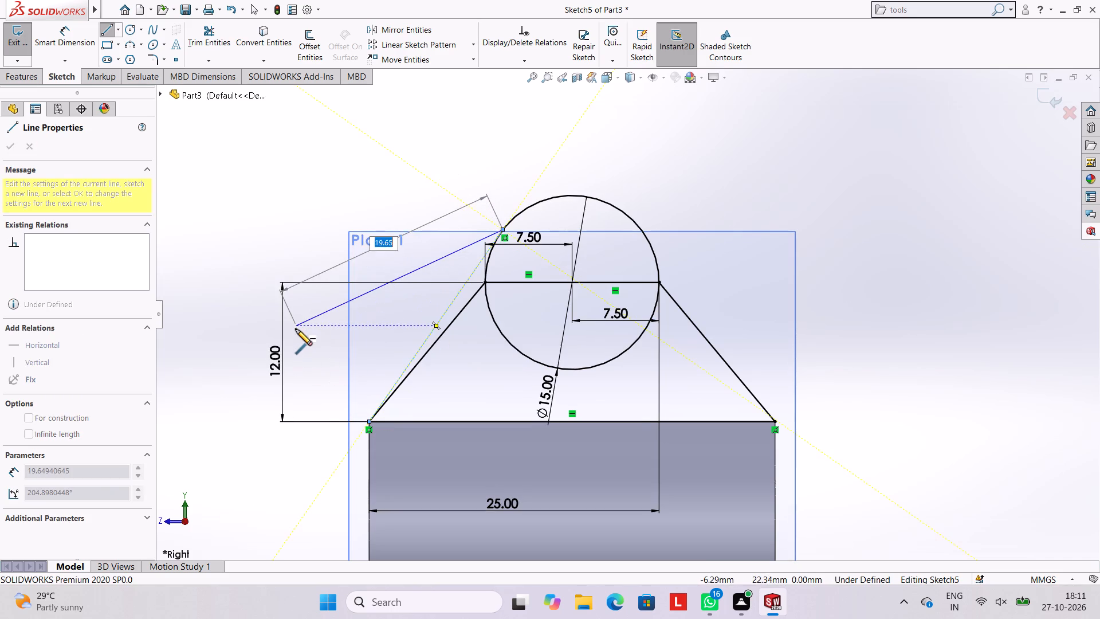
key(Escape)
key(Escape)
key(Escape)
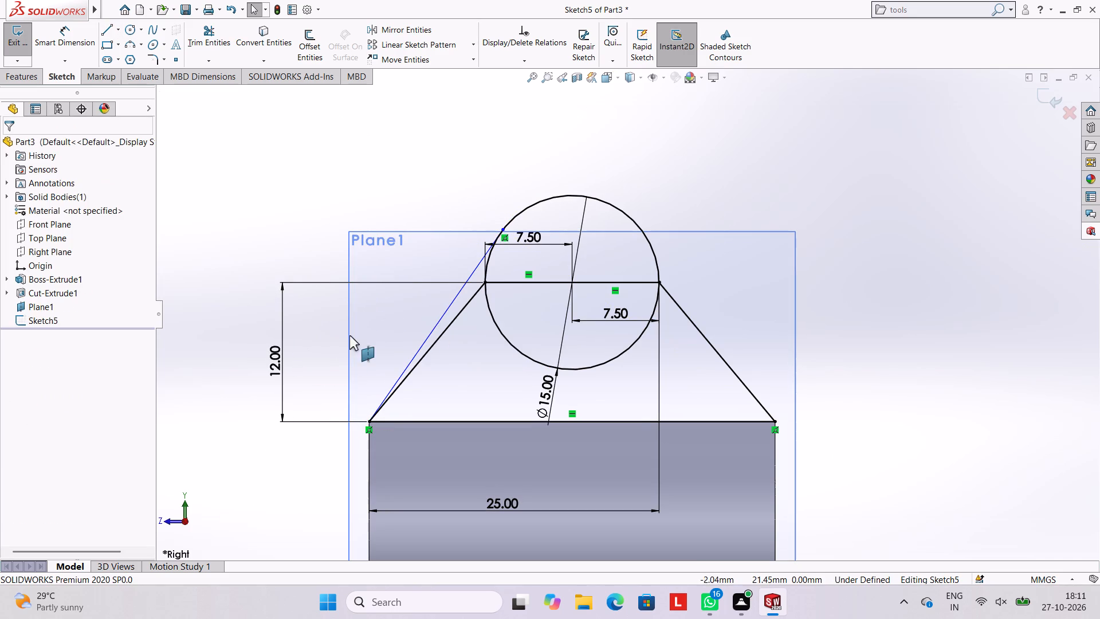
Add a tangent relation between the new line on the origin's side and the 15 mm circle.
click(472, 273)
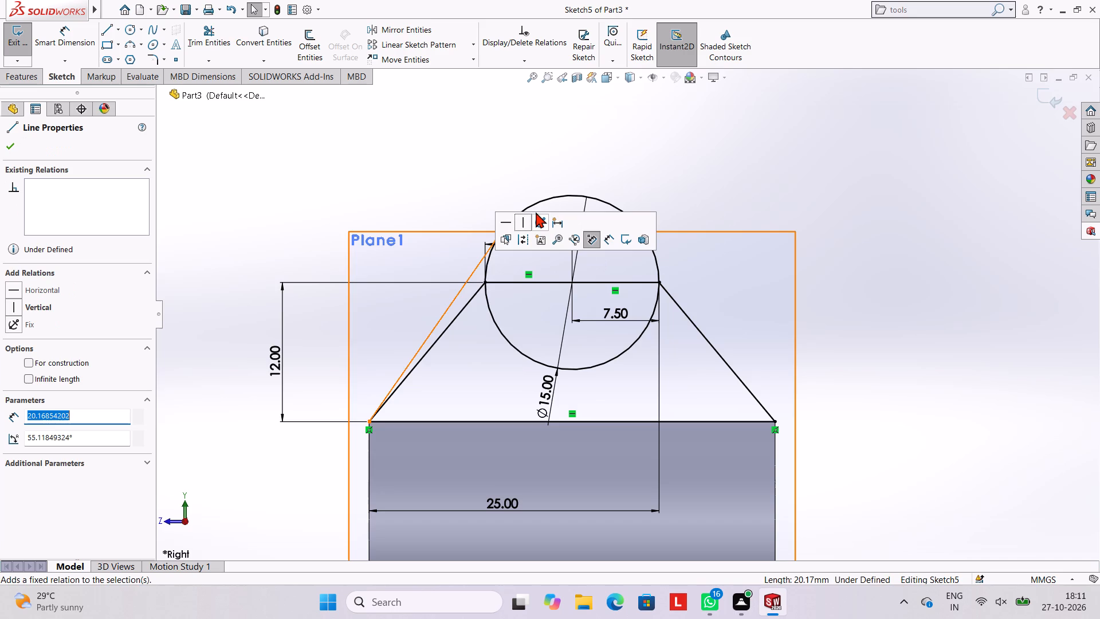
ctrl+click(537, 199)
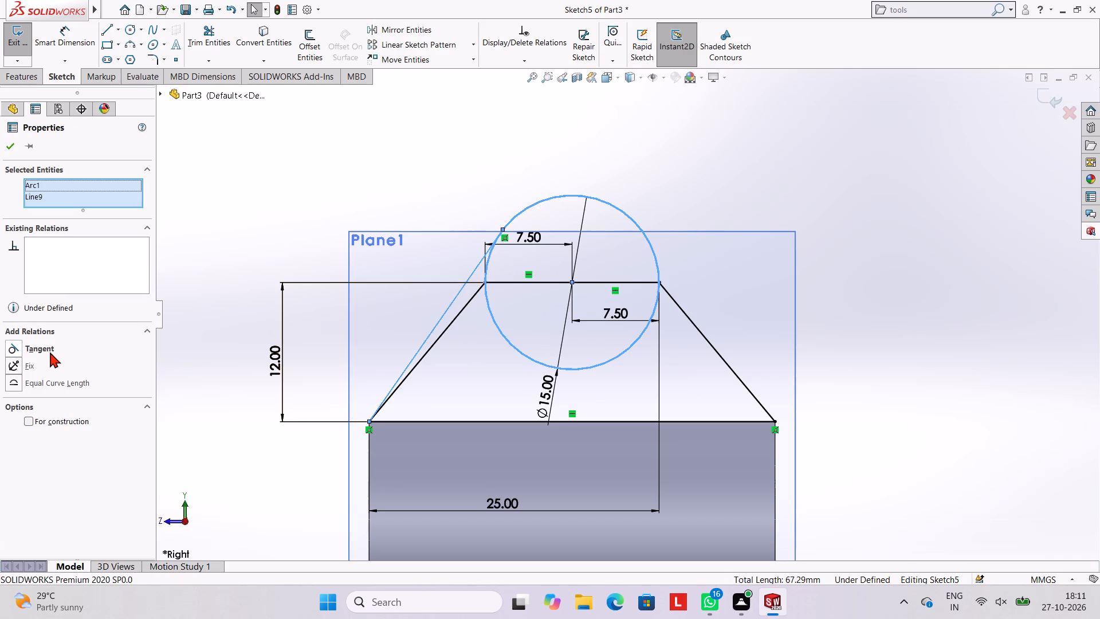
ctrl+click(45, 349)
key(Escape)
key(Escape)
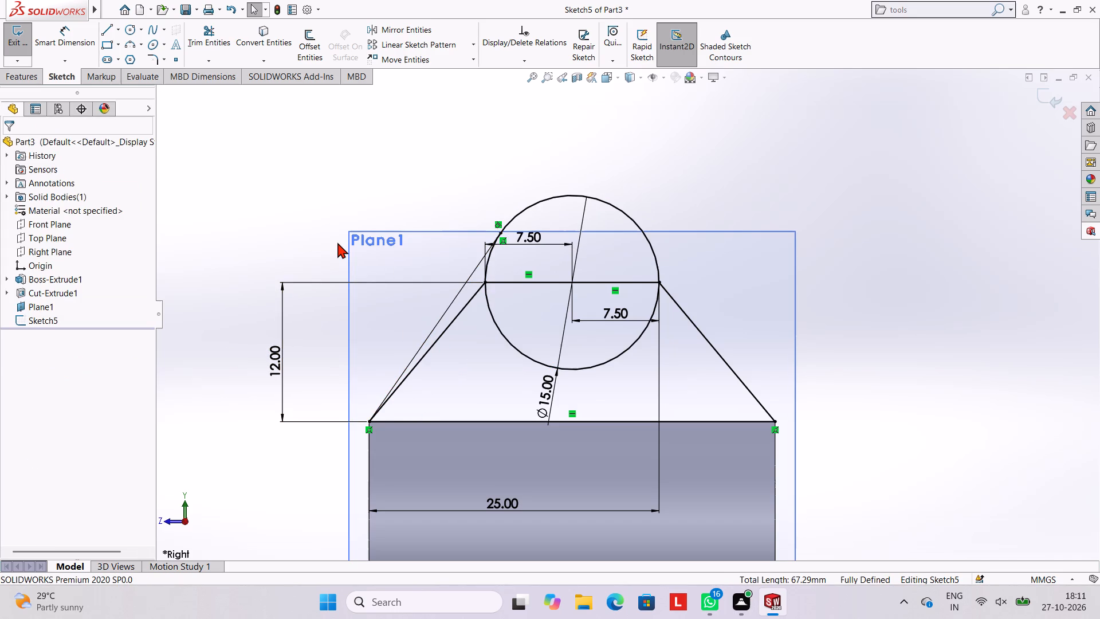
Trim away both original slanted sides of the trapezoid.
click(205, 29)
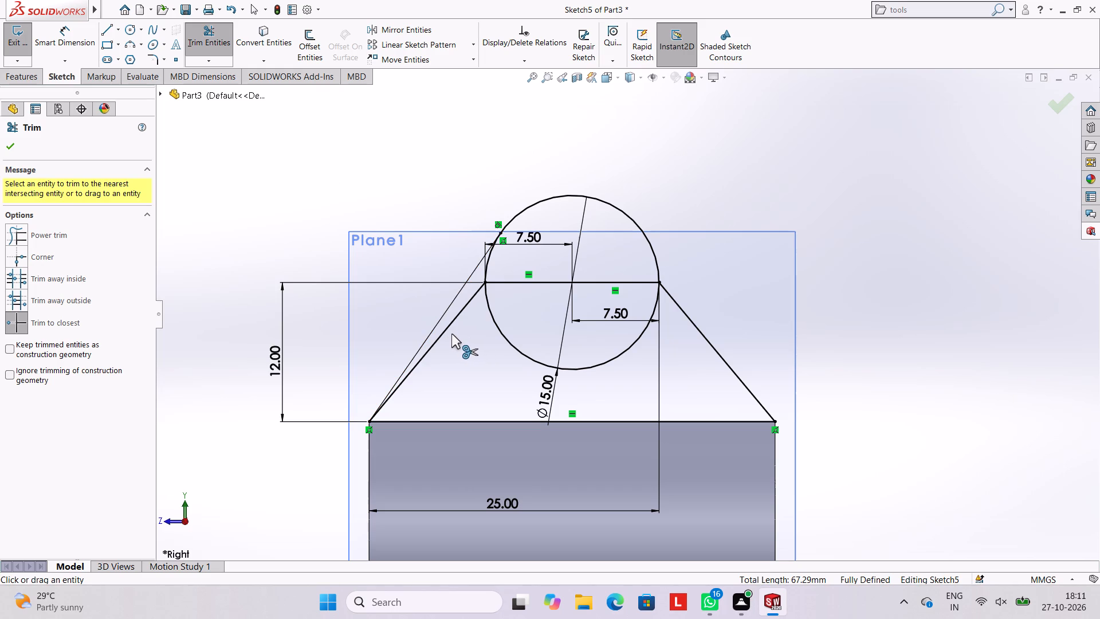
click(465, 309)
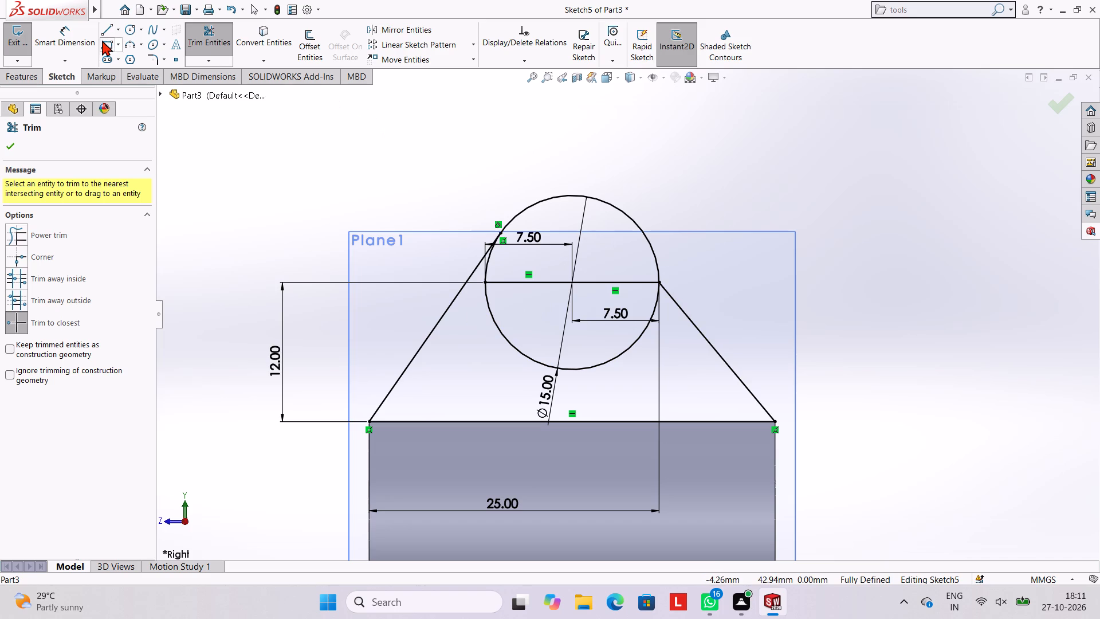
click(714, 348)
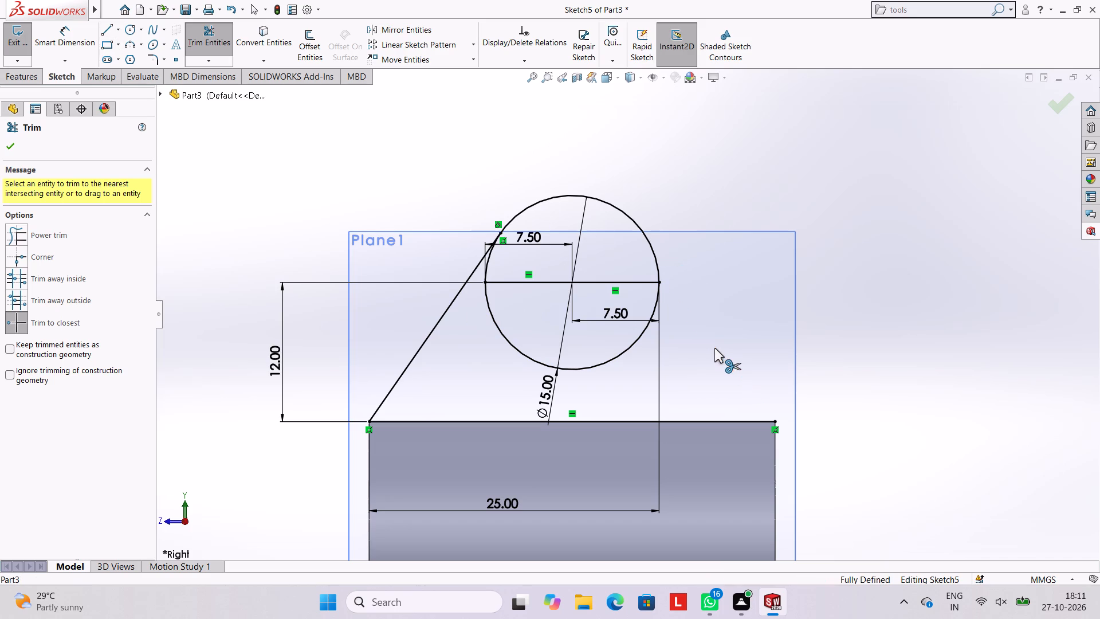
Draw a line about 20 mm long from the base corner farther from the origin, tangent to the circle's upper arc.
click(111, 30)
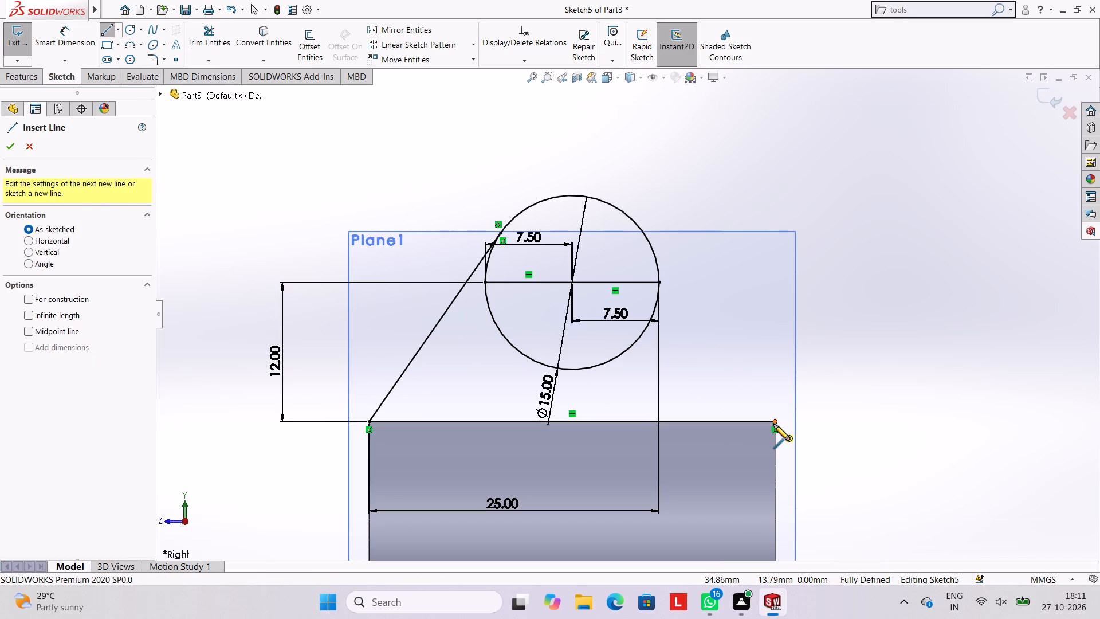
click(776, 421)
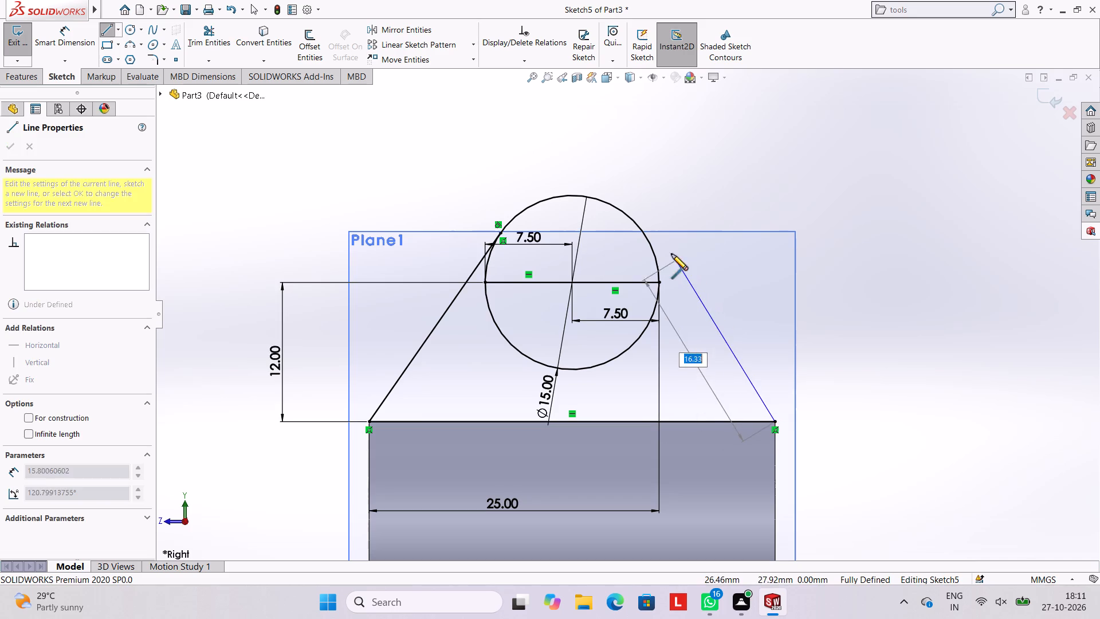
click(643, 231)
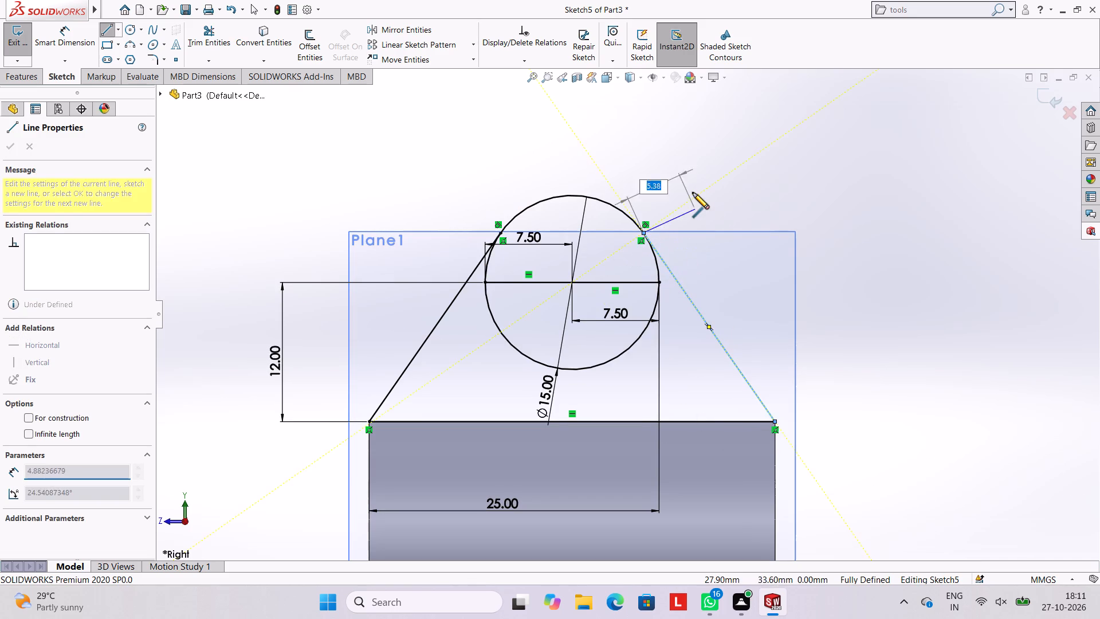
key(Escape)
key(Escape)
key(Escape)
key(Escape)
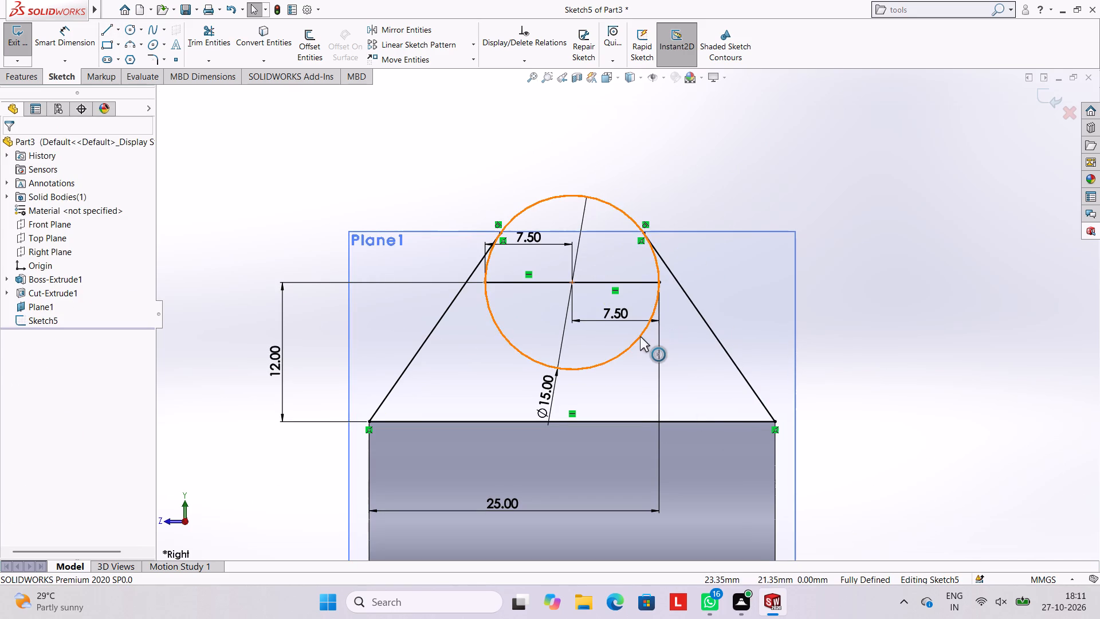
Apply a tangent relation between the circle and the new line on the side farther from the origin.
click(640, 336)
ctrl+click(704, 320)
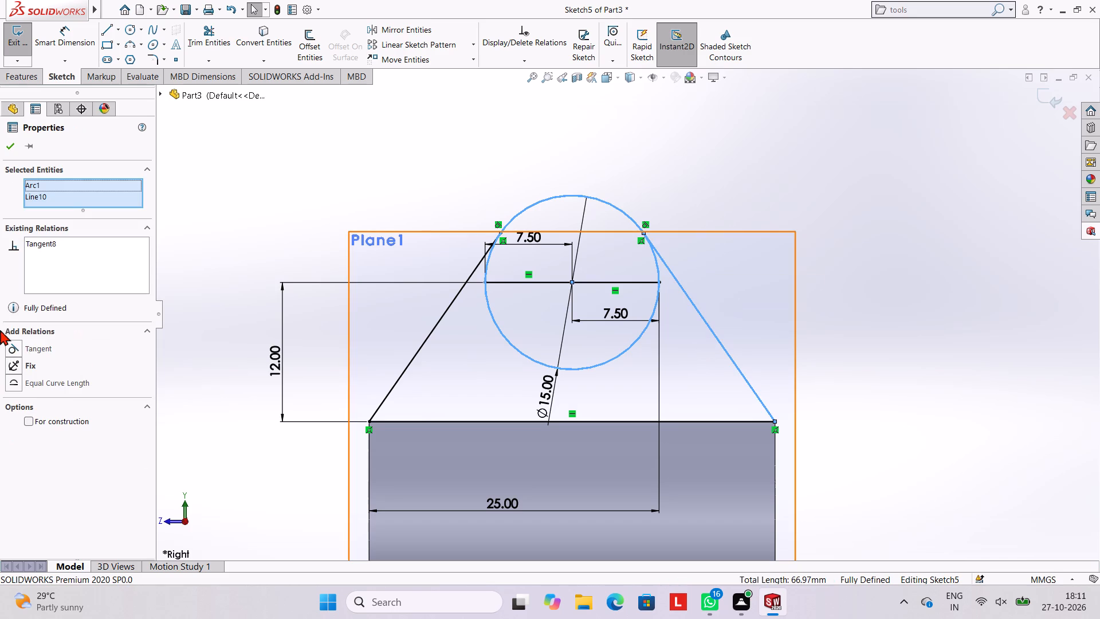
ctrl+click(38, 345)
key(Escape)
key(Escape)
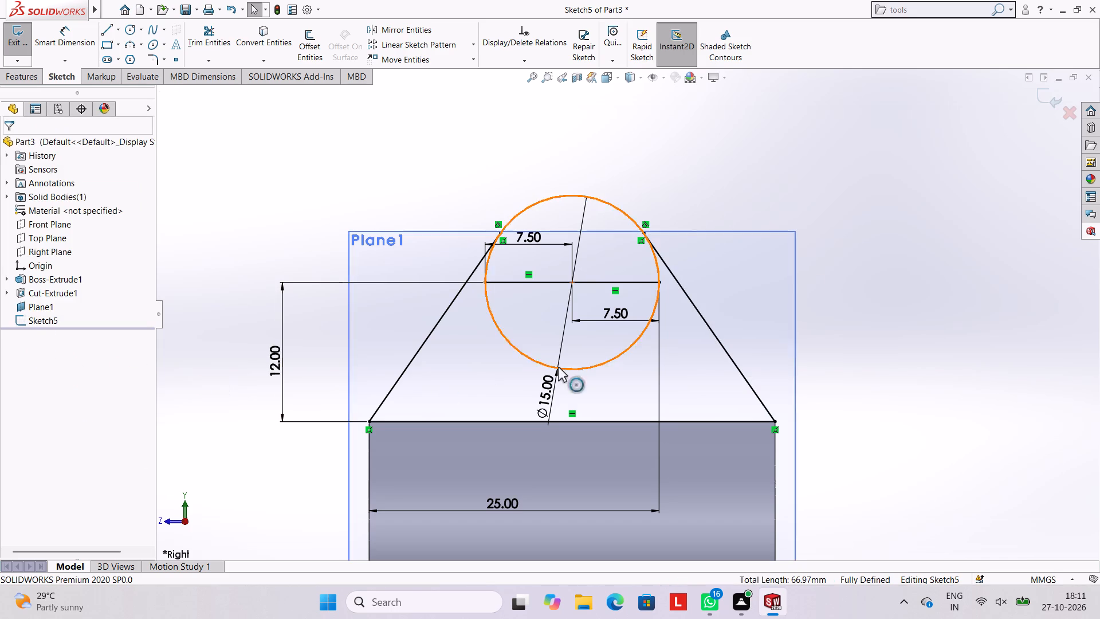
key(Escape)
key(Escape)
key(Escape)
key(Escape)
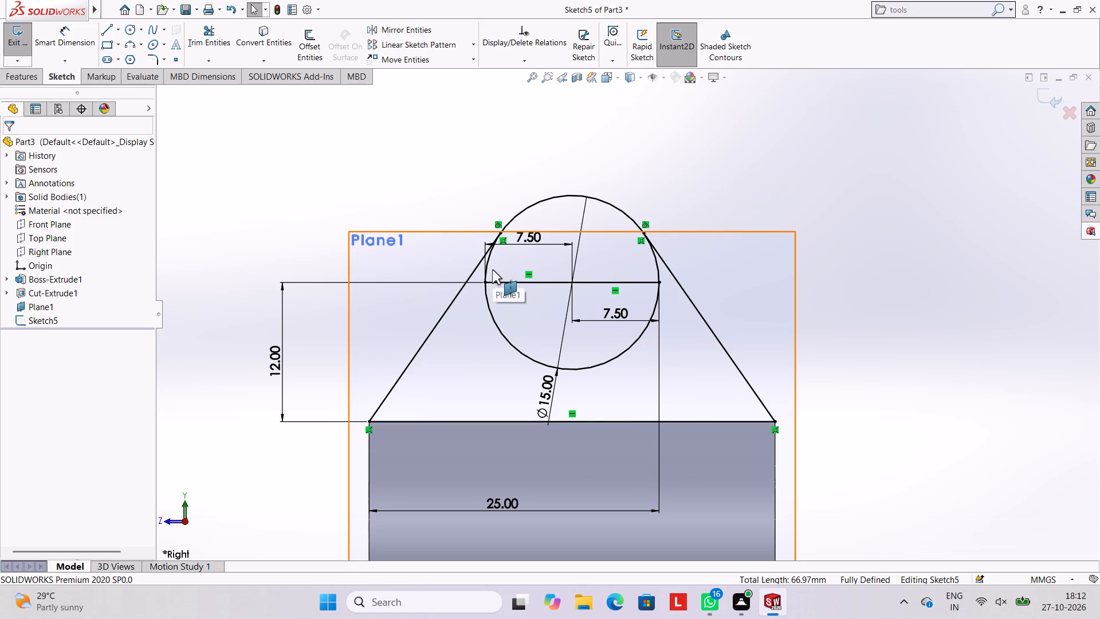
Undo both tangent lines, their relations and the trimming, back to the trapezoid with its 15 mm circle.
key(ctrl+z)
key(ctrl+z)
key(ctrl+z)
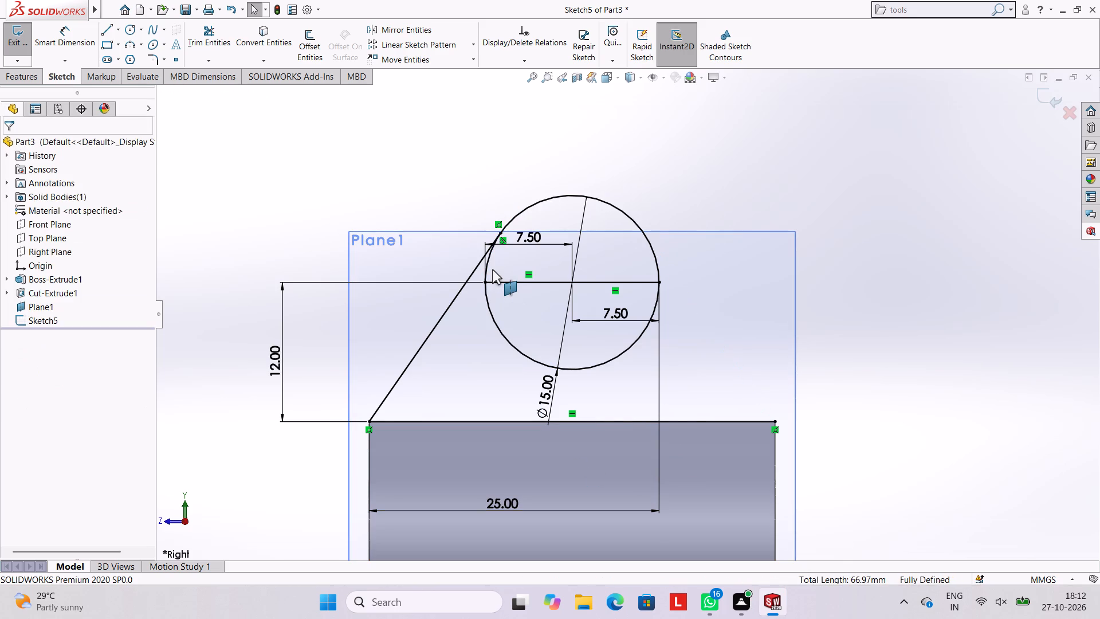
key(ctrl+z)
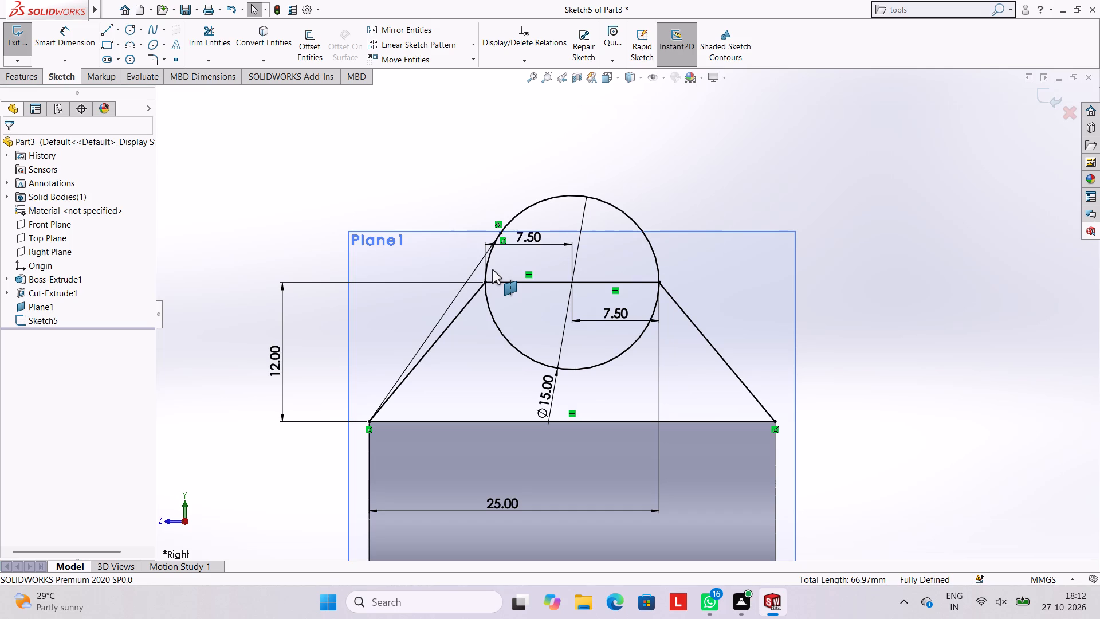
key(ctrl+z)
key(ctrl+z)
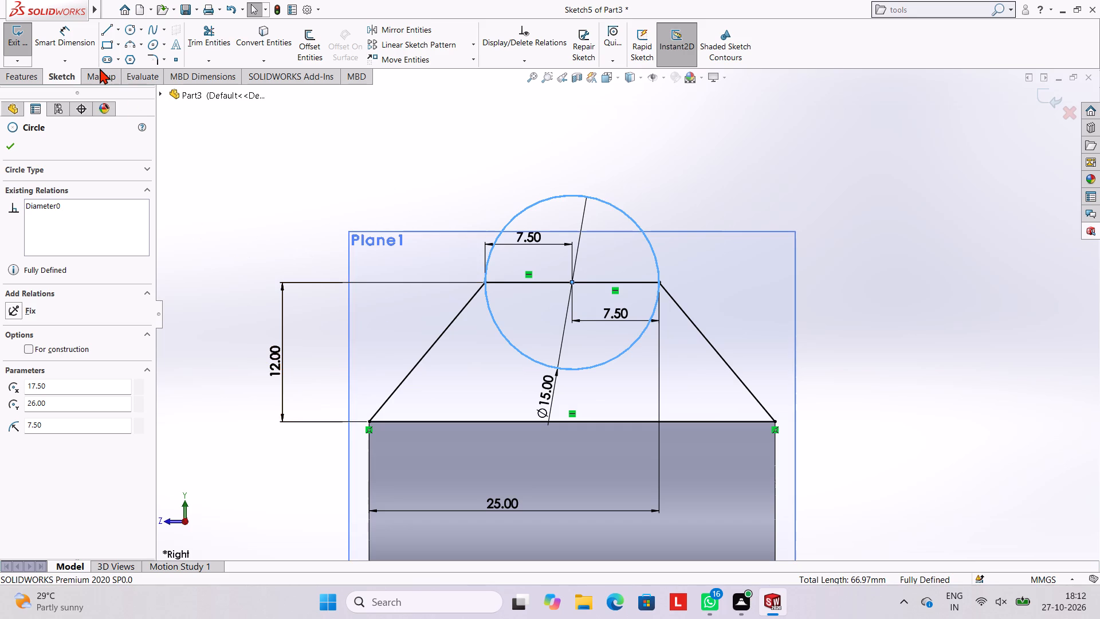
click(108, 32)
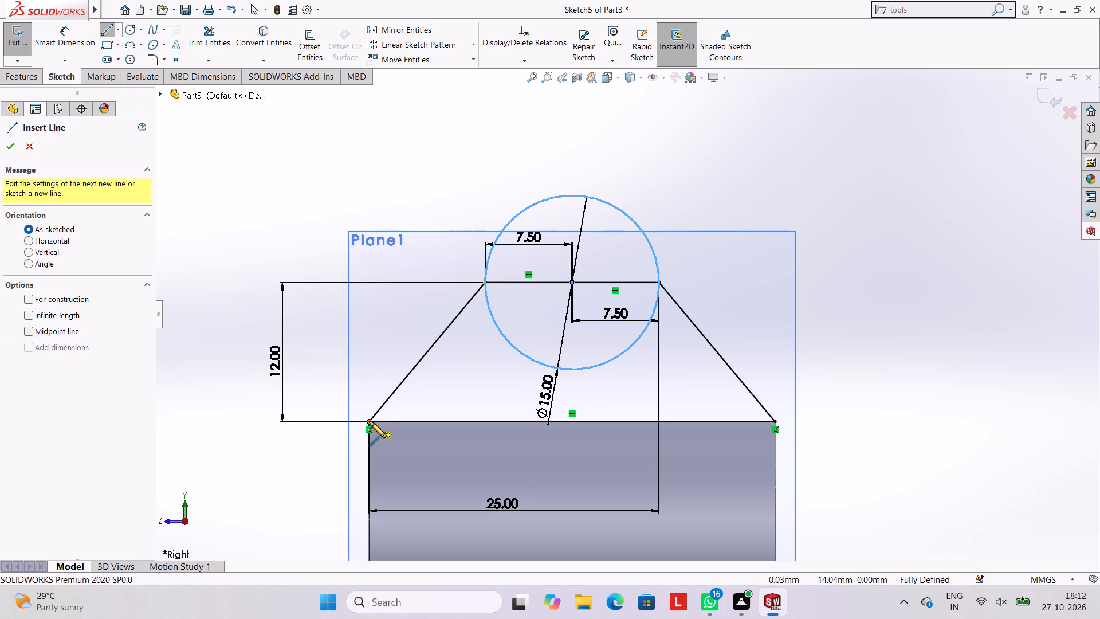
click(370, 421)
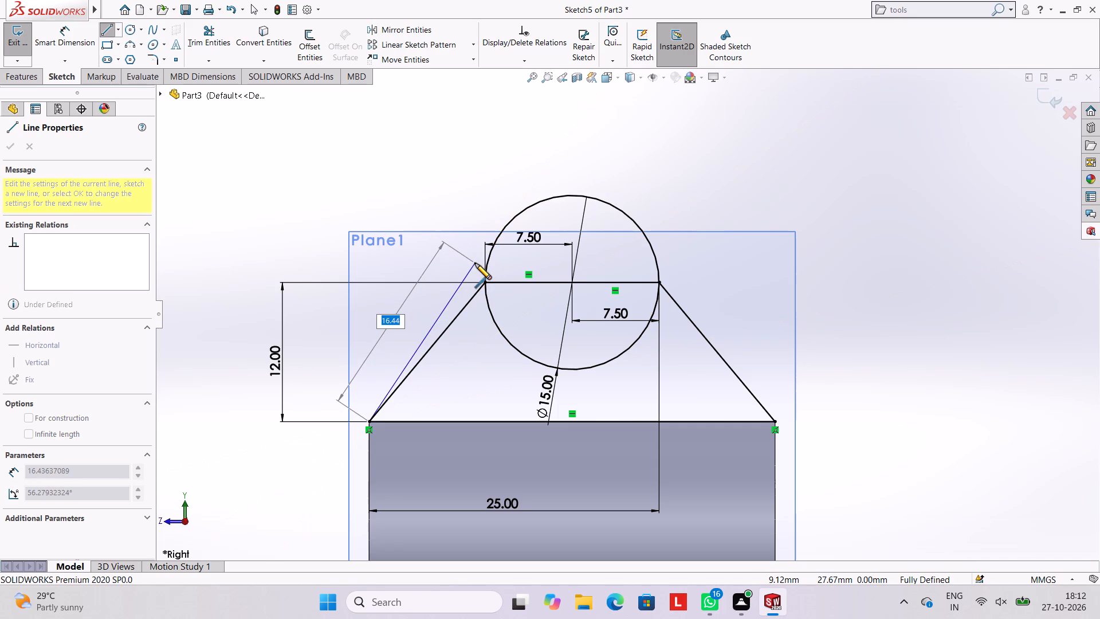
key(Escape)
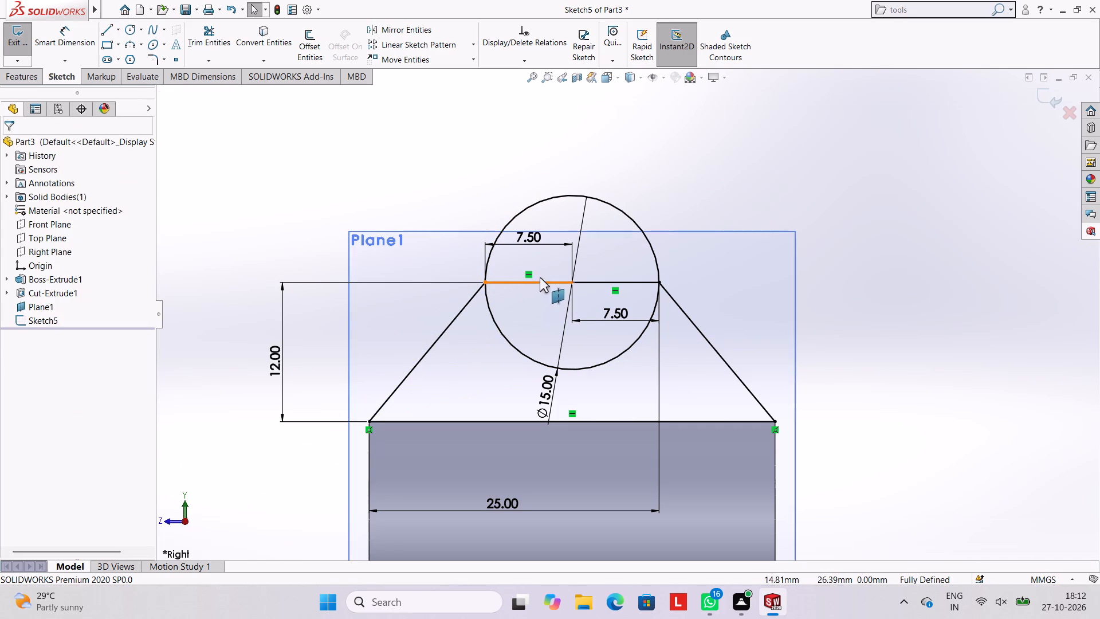
Trim away both halves of the trapezoid's top edge inside the circle.
click(213, 40)
click(536, 287)
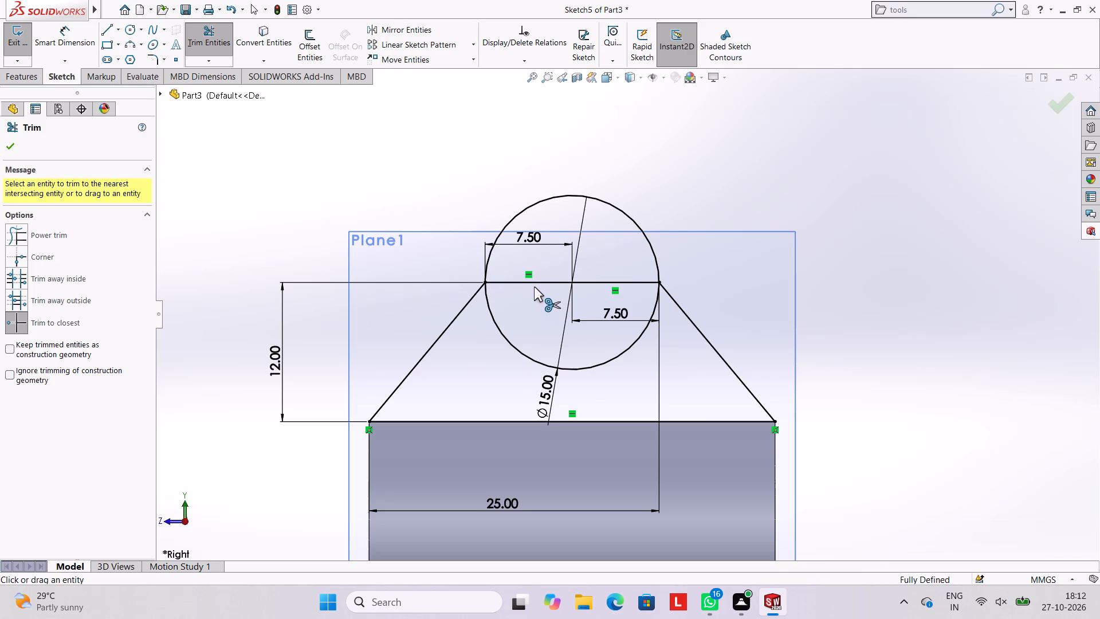
click(534, 285)
click(598, 285)
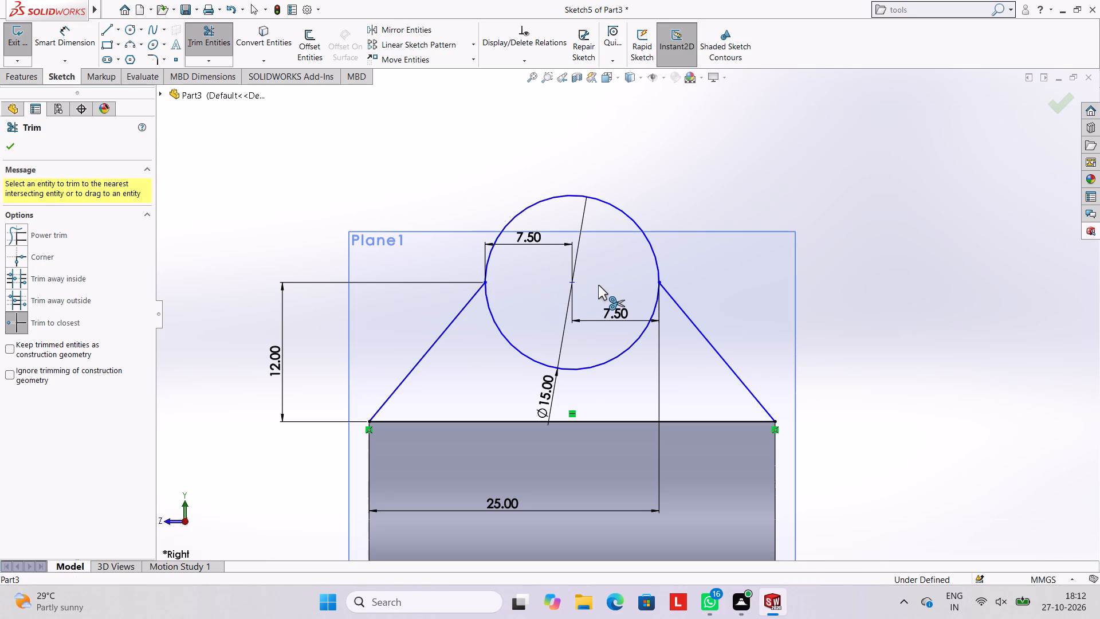
key(Escape)
key(Escape)
key(Escape)
Dimension the vertical distance between the top and base ends of the slanted side farther from the origin.
click(68, 33)
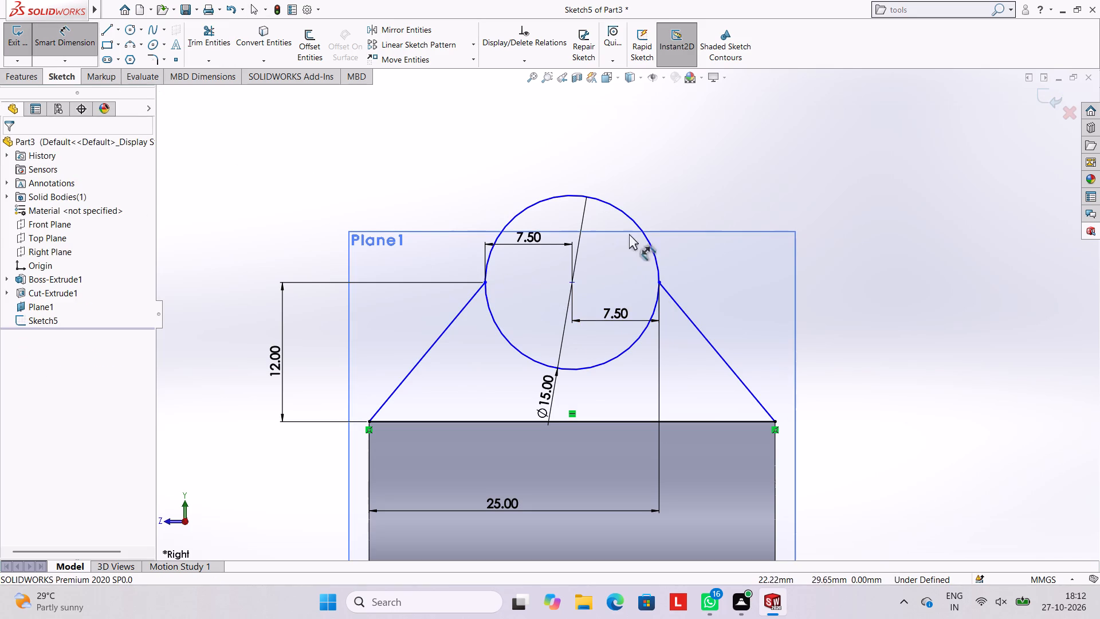
click(658, 283)
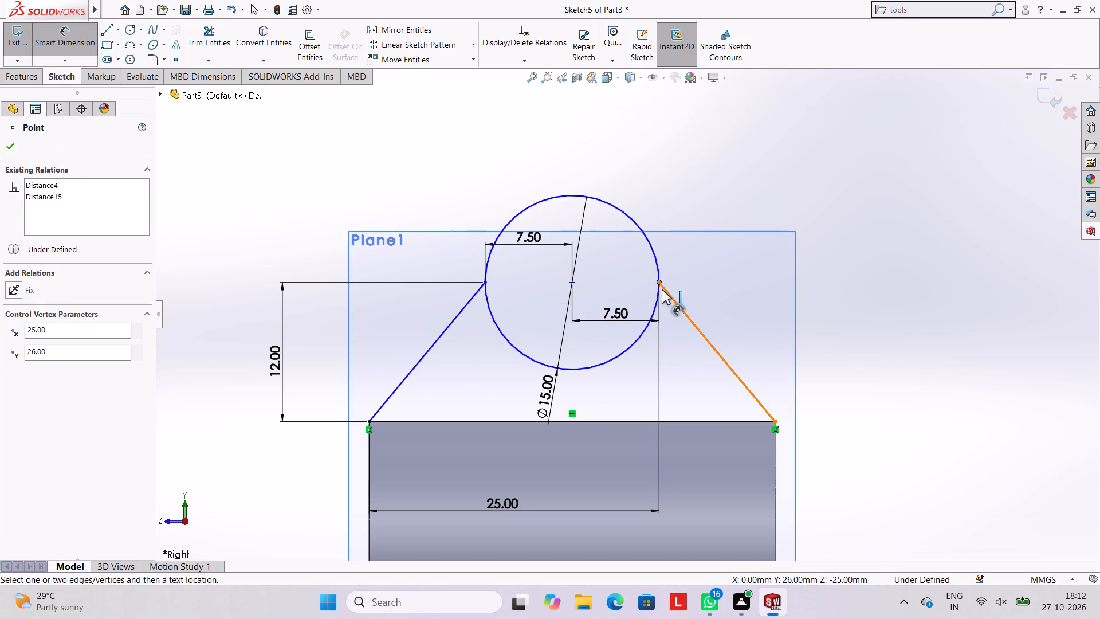
click(775, 420)
click(851, 355)
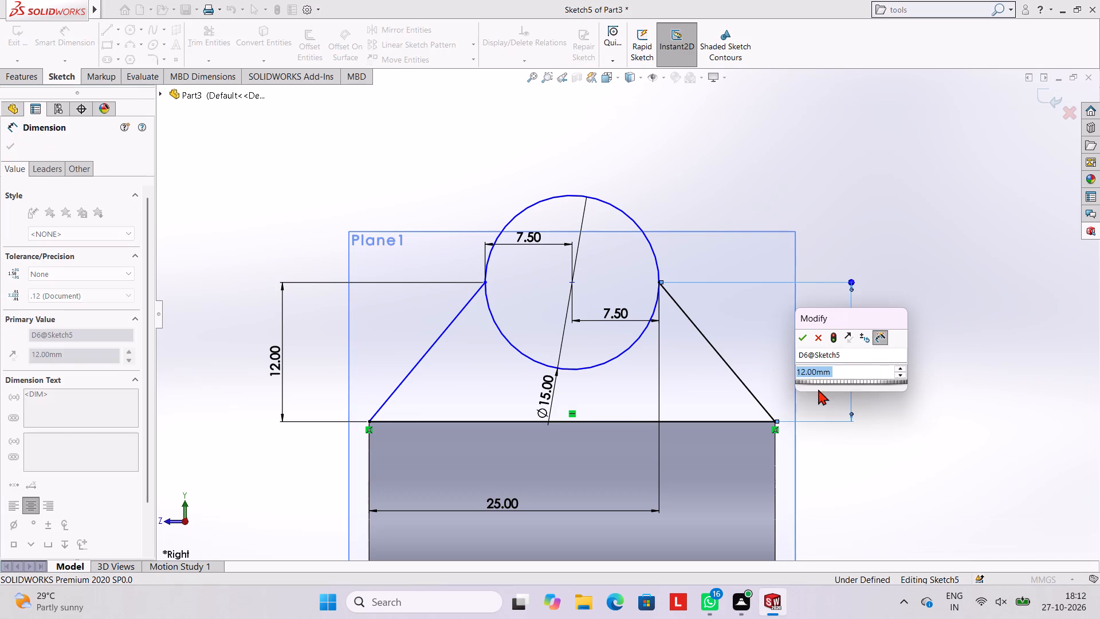
click(801, 341)
click(908, 214)
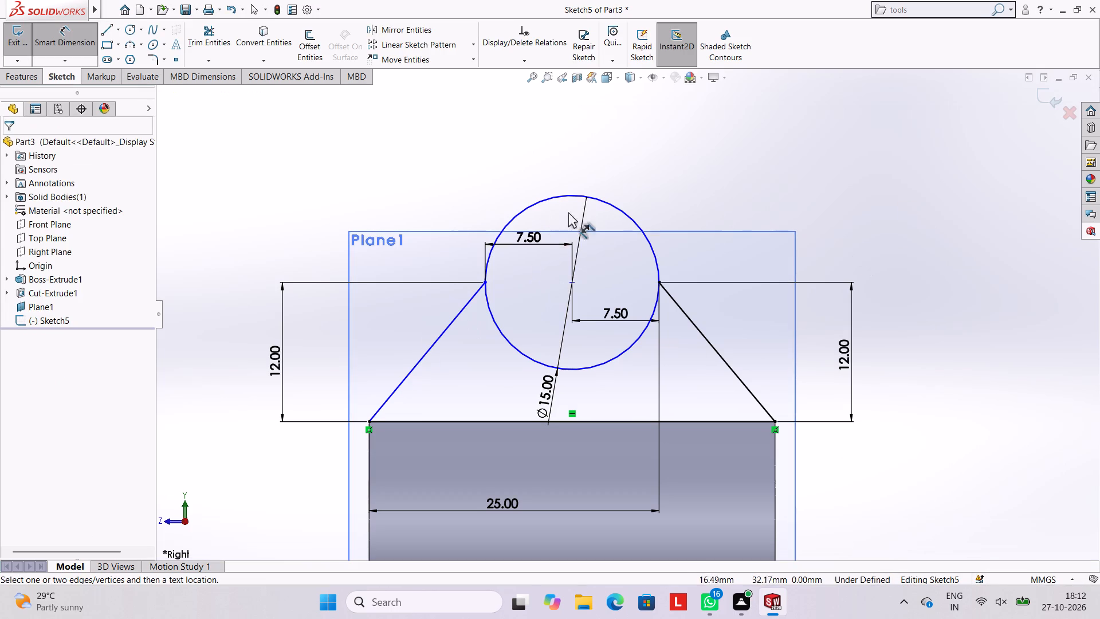
Dimension the horizontal distance from the circle's centre to the base corner on the origin's side.
click(573, 283)
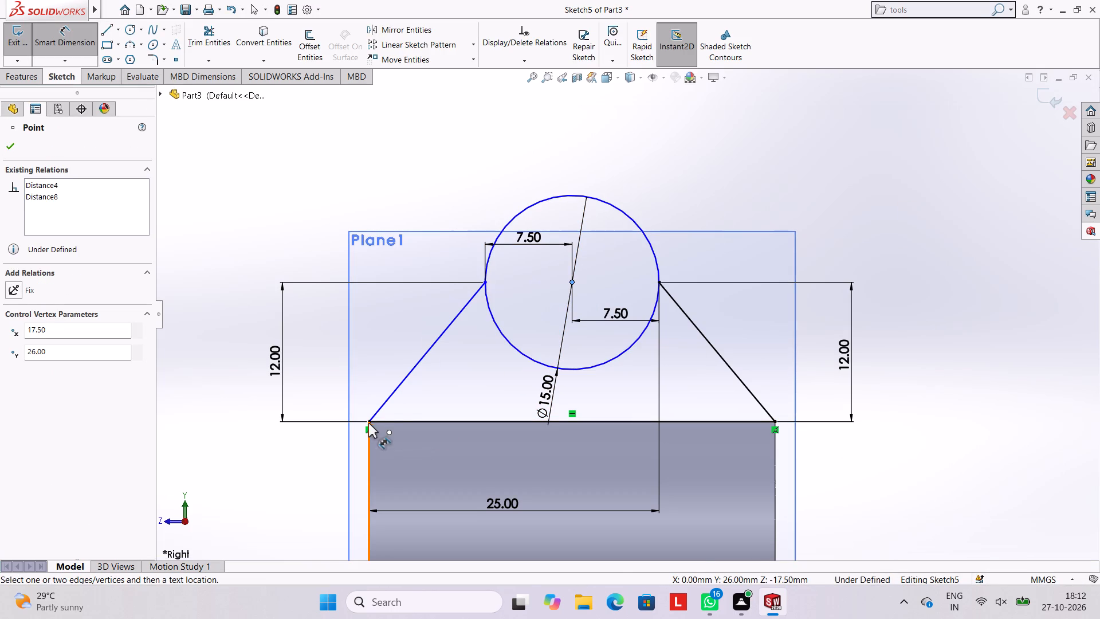
click(368, 423)
click(460, 166)
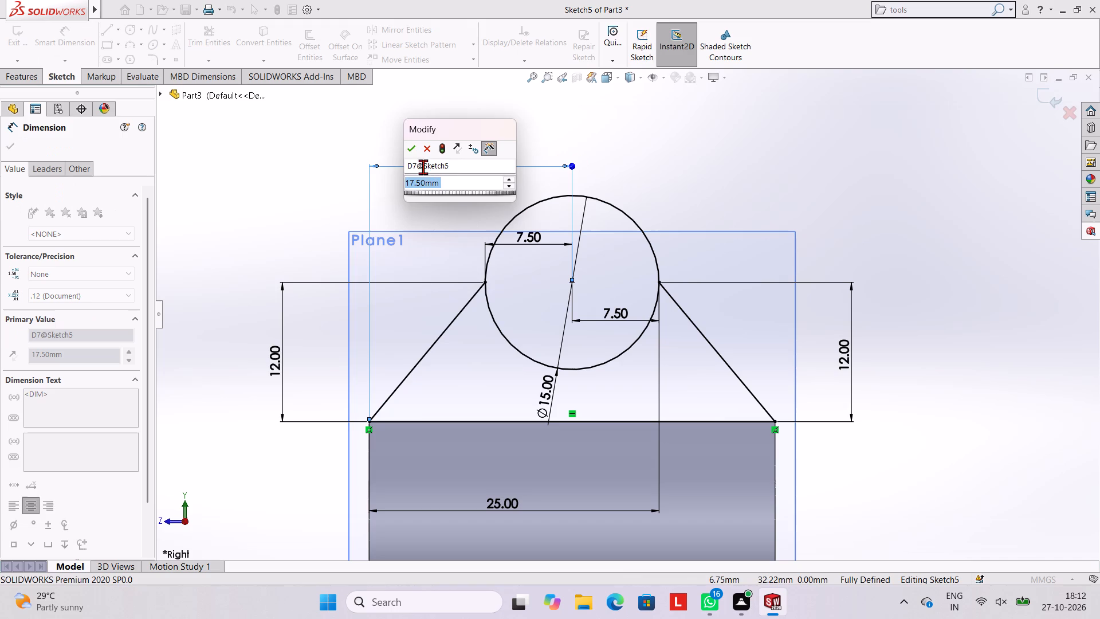
click(409, 146)
click(659, 134)
key(Escape)
key(Escape)
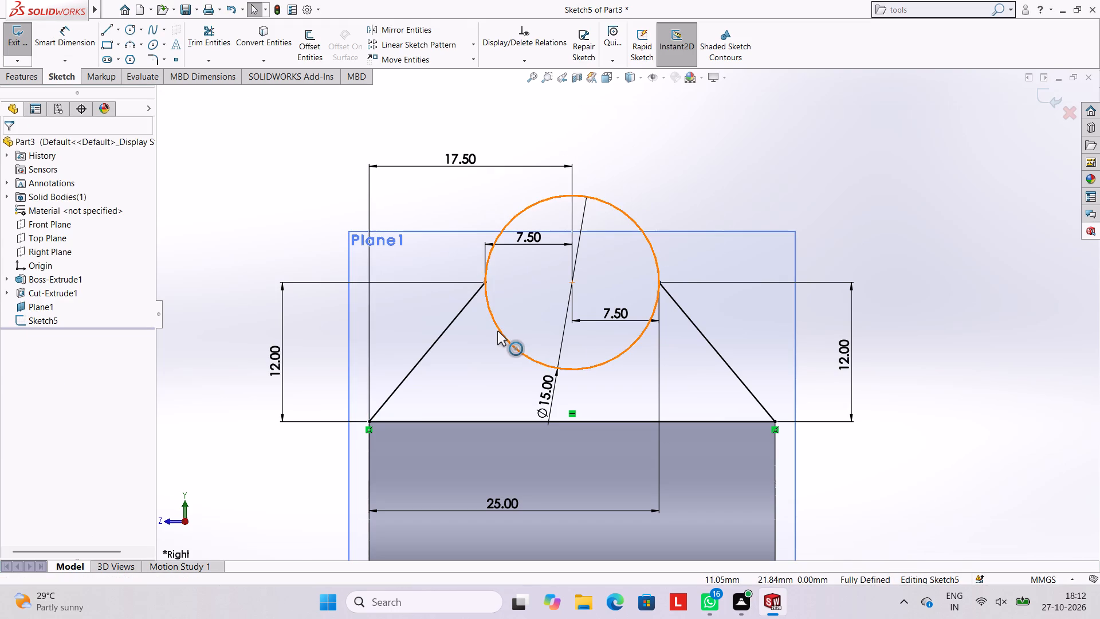
key(Escape)
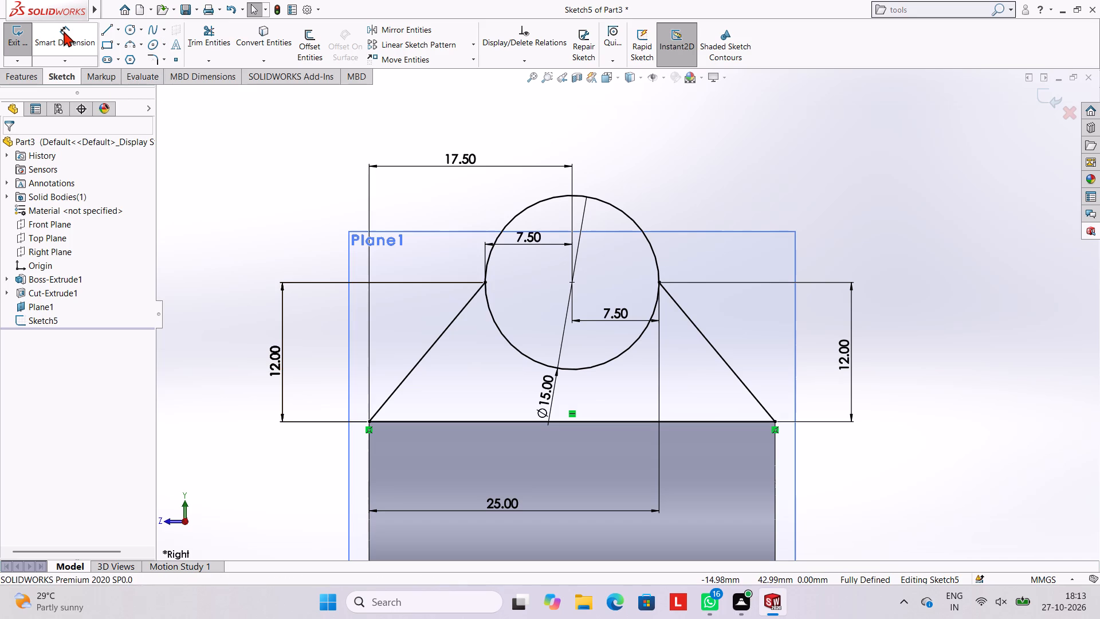
Set up a blind Boss-Extrude of the circle and the region below it in the reversed direction, and open its depth for editing.
click(37, 79)
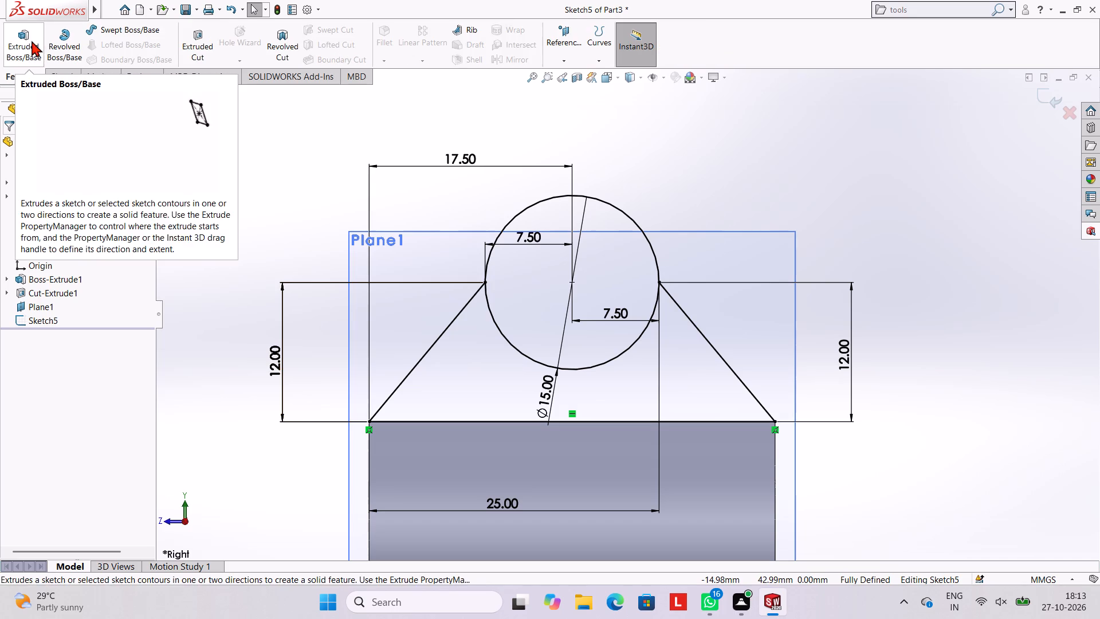
click(32, 41)
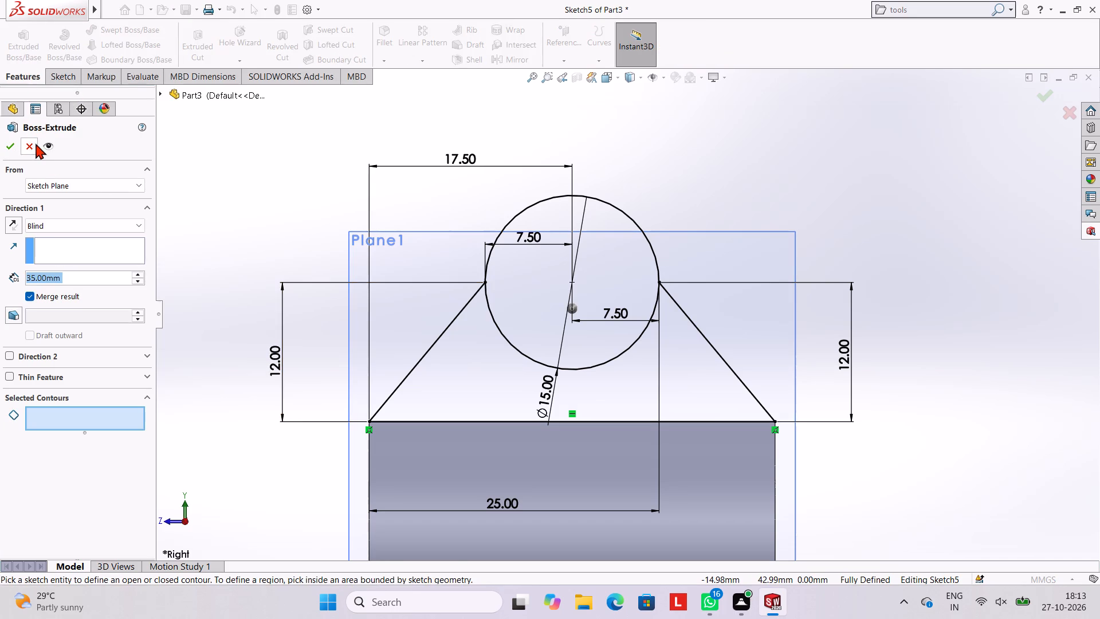
click(556, 304)
click(458, 383)
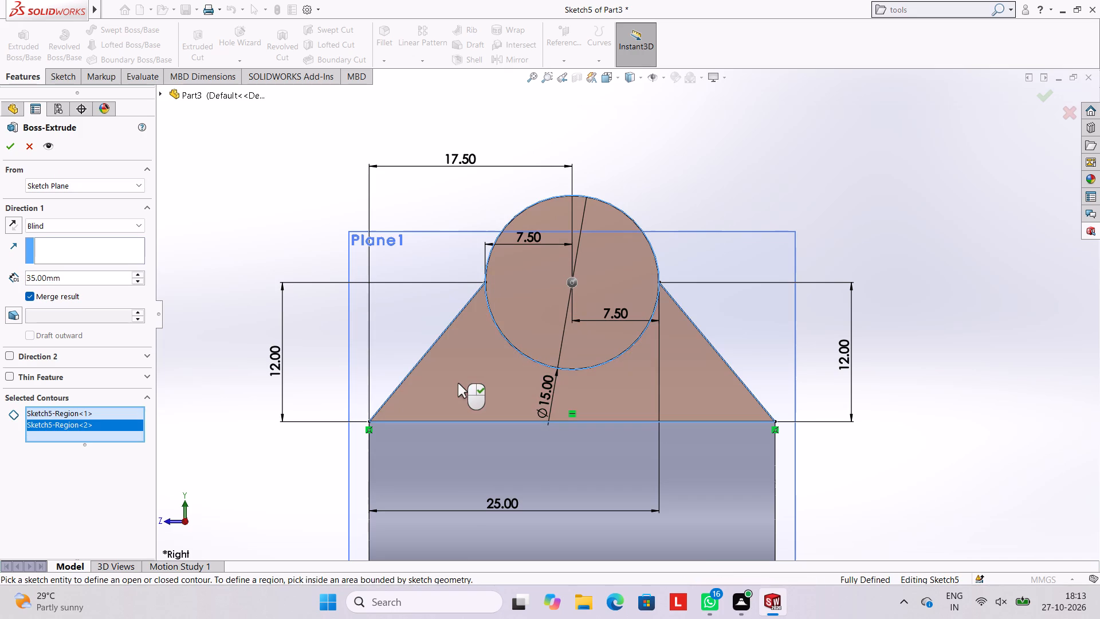
middle_drag(313, 336, 417, 385)
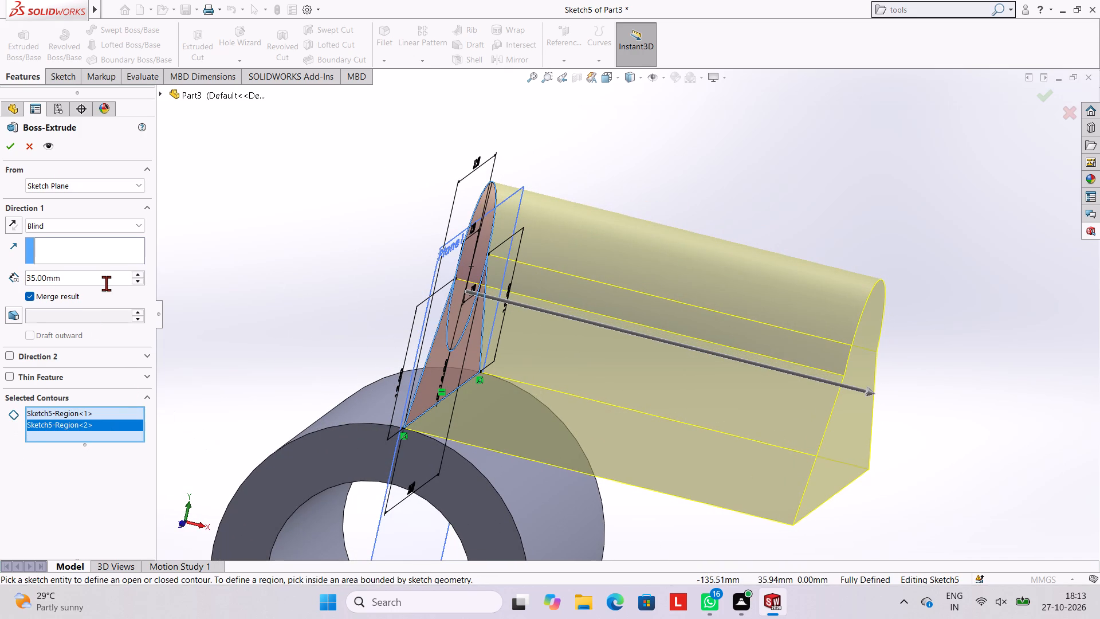
click(4, 224)
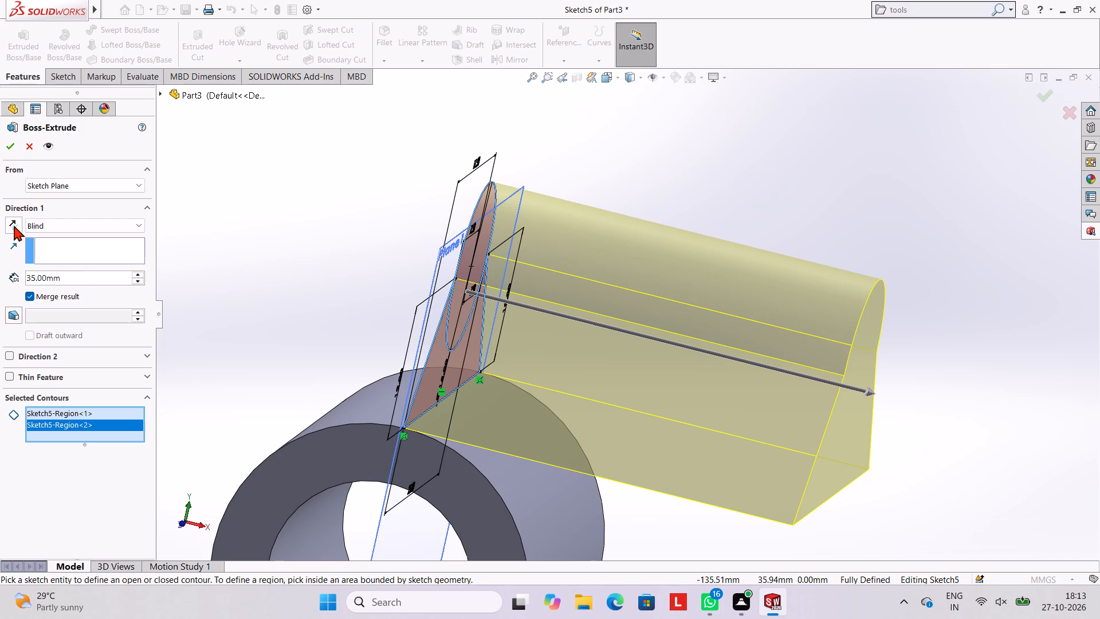
click(14, 225)
click(108, 280)
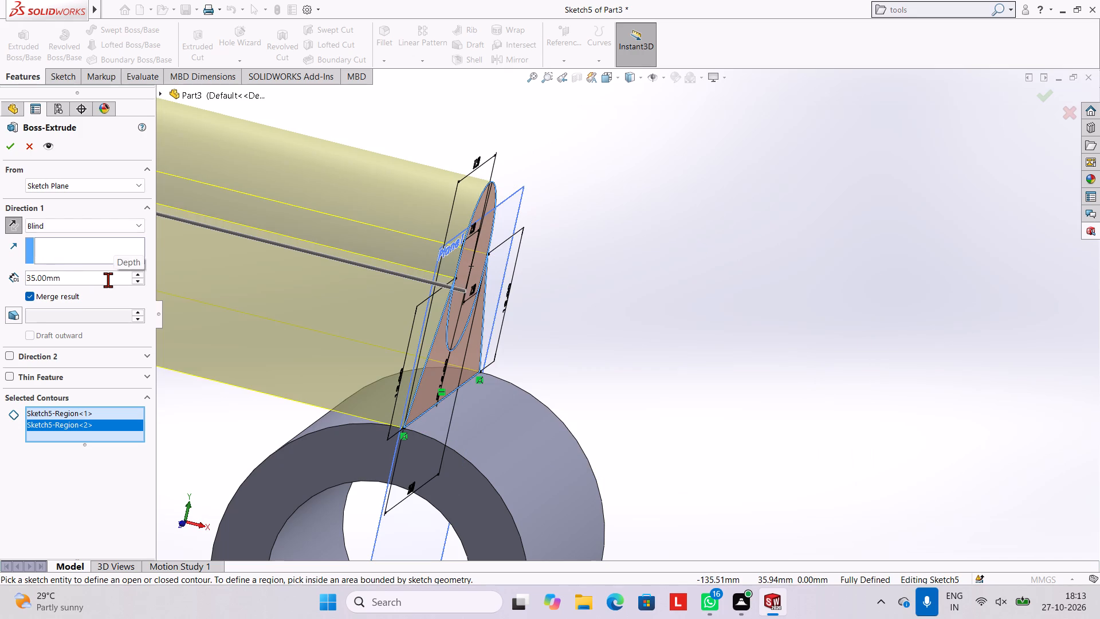
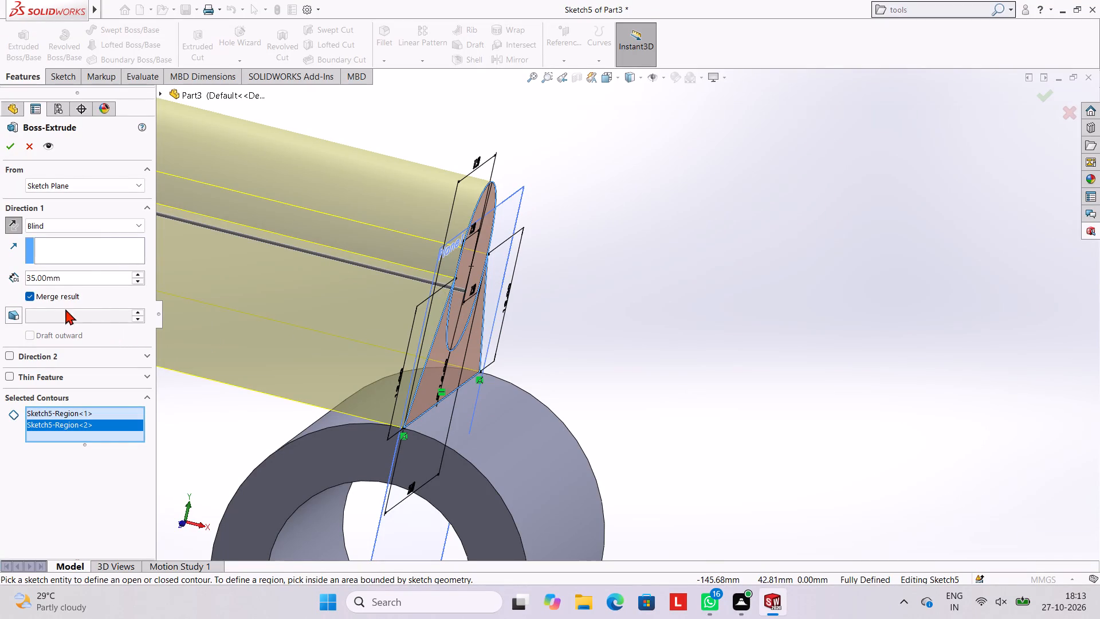
Set the extrusion depth of the lug to 2.5 mm and finish the Boss-Extrude.
click(93, 272)
click(95, 276)
key(BackSpace)
key(BackSpace)
key(BackSpace)
key(BackSpace)
key(BackSpace)
key(BackSpace)
key(BackSpace)
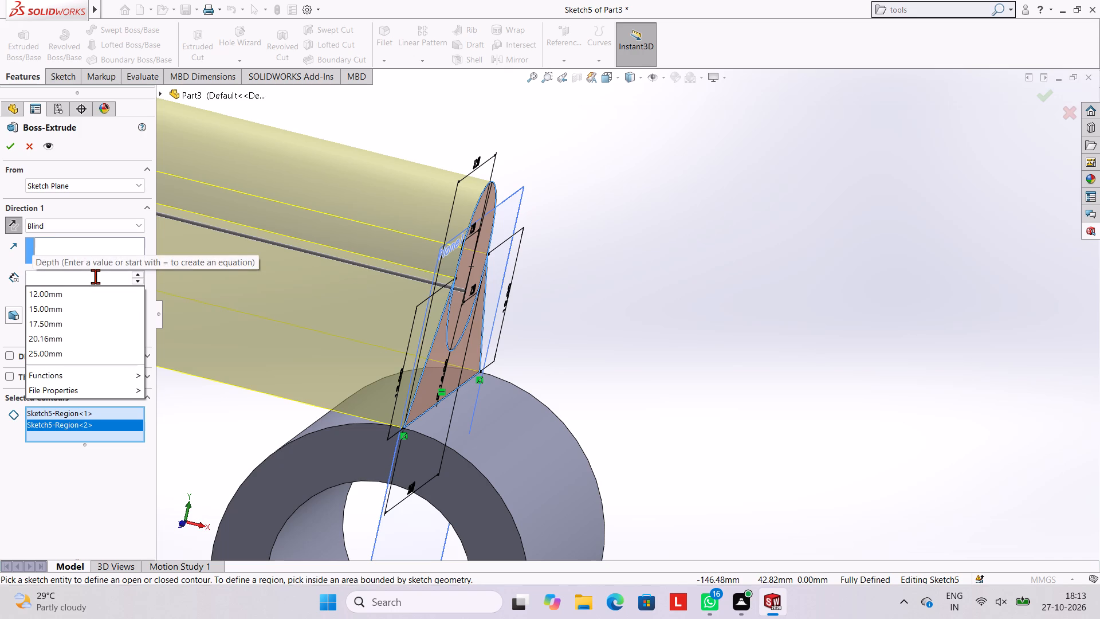
text(2.5)
key(Return)
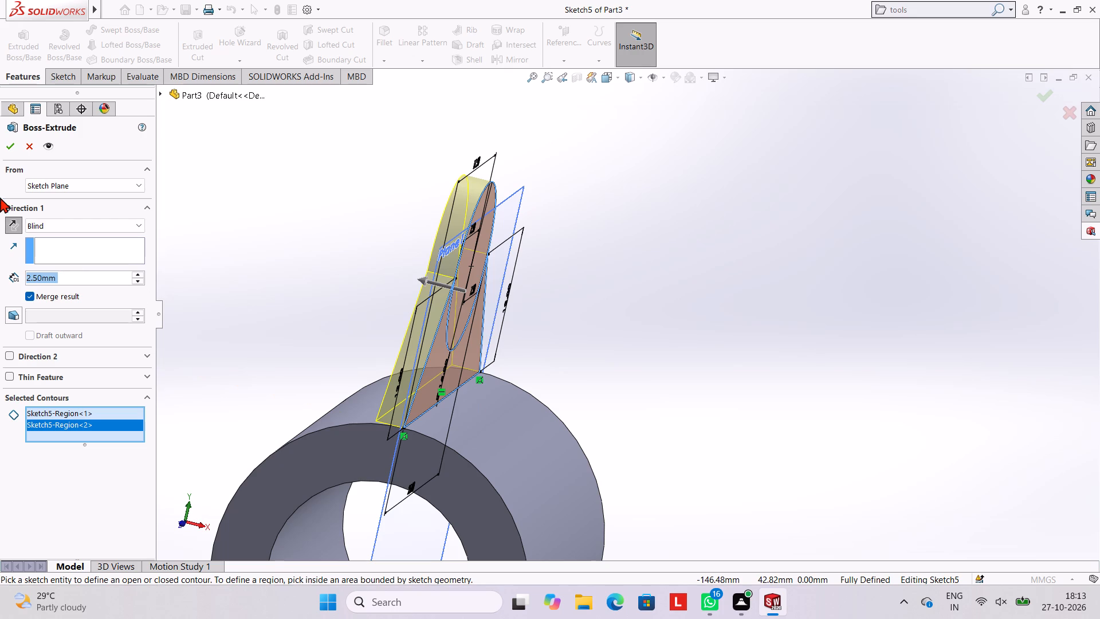
click(9, 152)
click(256, 232)
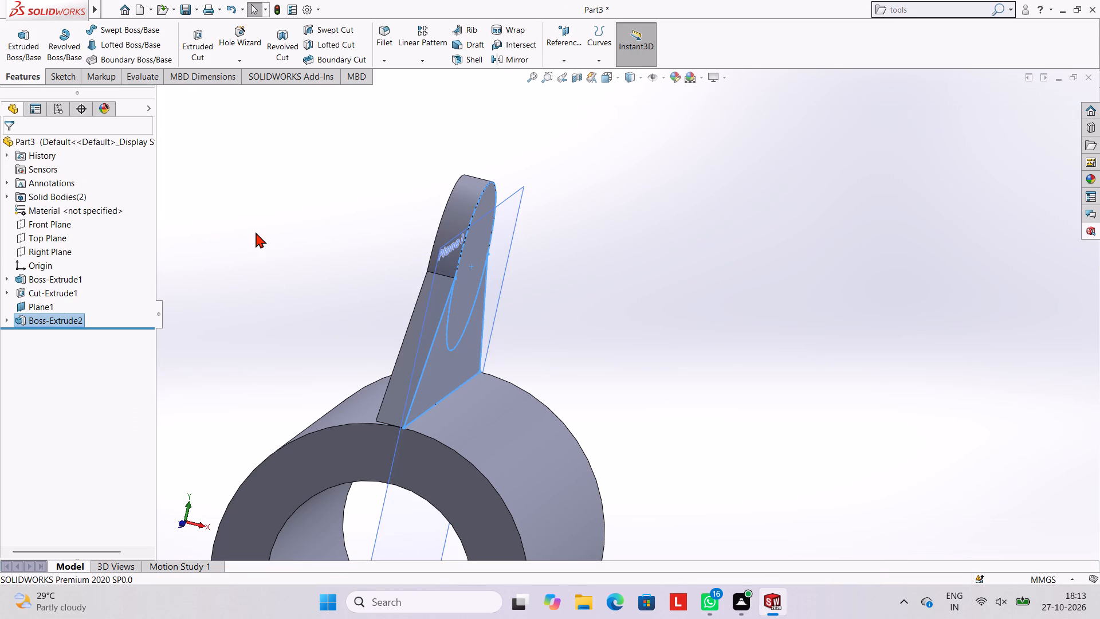
Examine the extruded lug and how it sits on the cylinder from the end and the side.
middle_drag(379, 296, 380, 281)
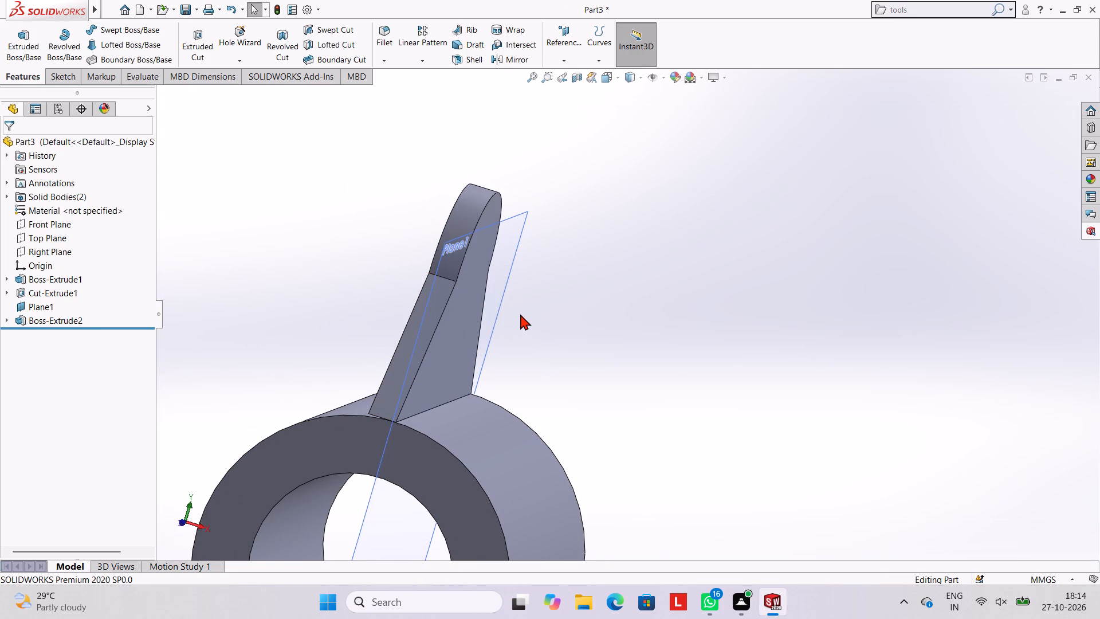
scroll(472, 311, up, 2)
scroll(466, 303, down, 1)
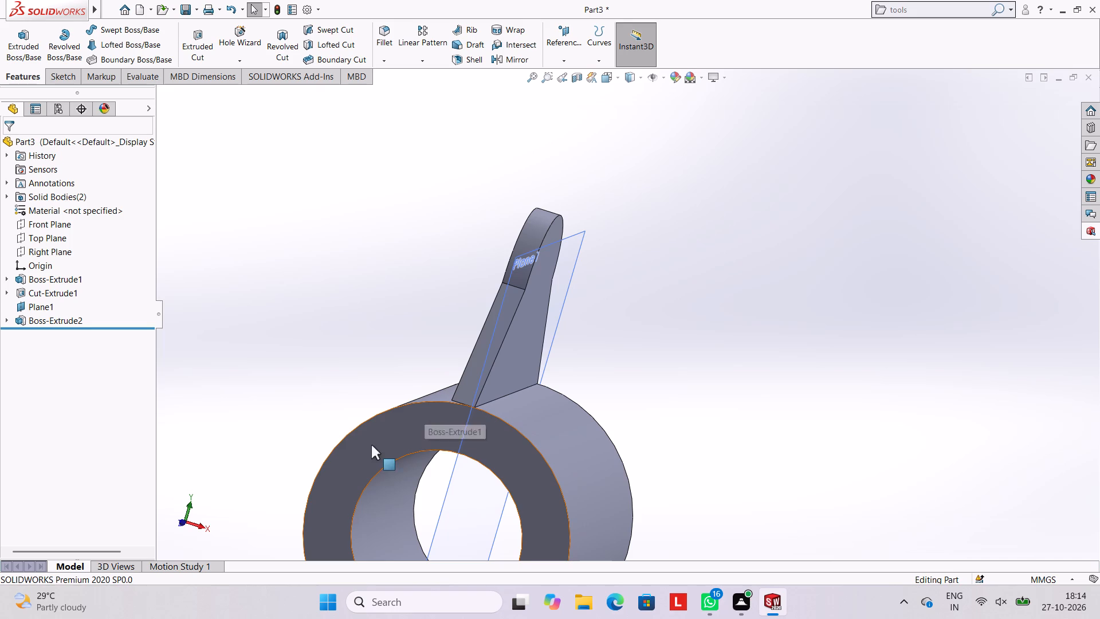
scroll(501, 405, up, 2)
scroll(498, 402, down, 2)
middle_drag(646, 319, 620, 290)
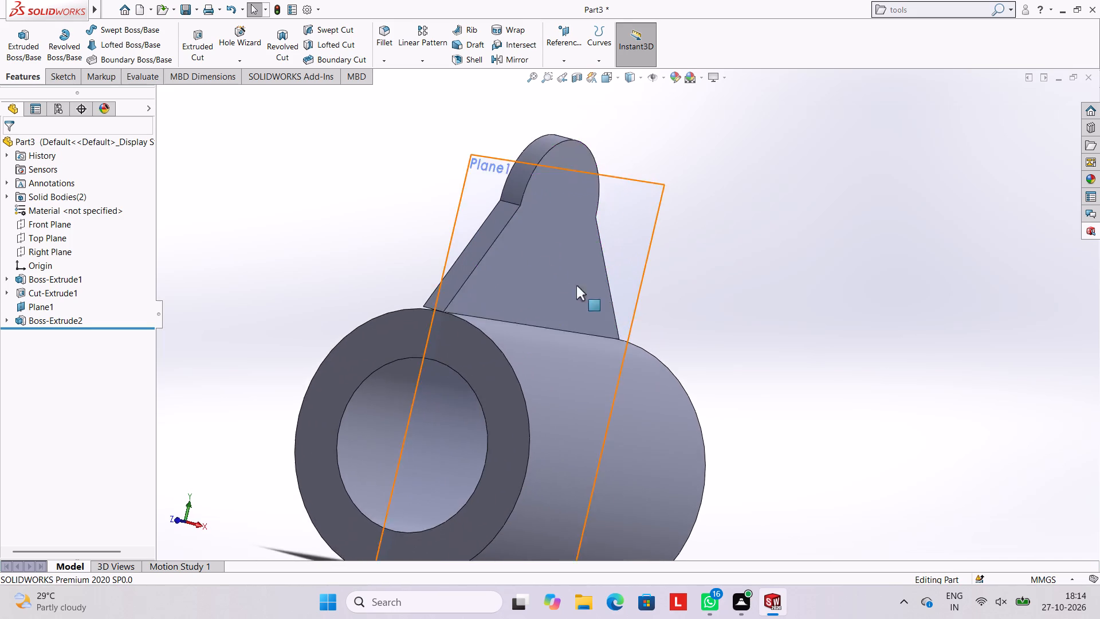
scroll(541, 260, up, 2)
middle_drag(539, 257, 505, 267)
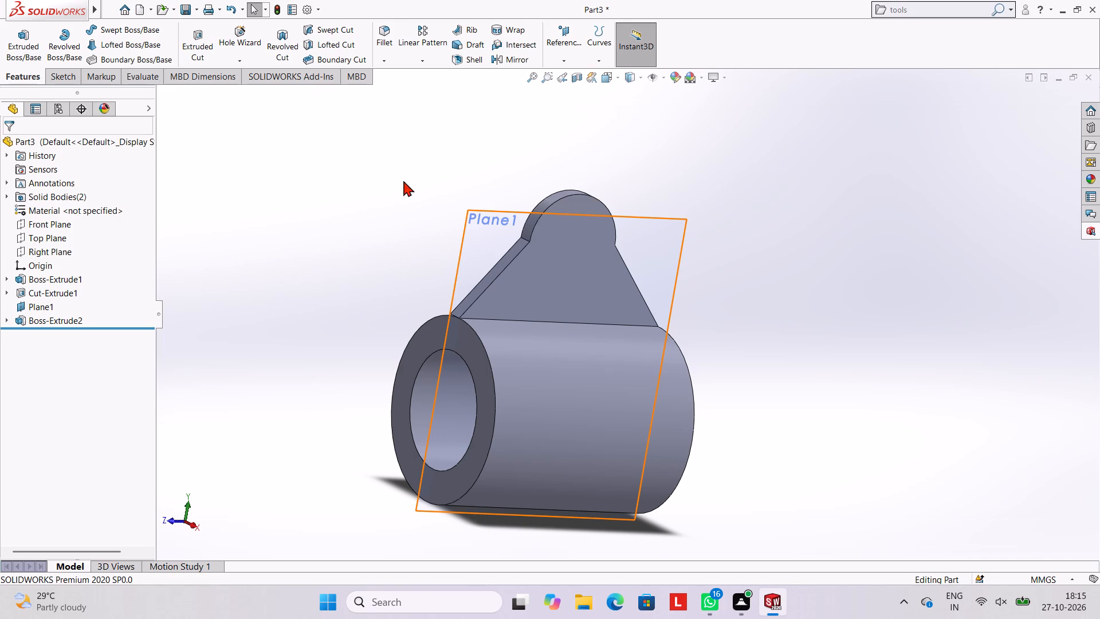
middle_drag(406, 213, 462, 241)
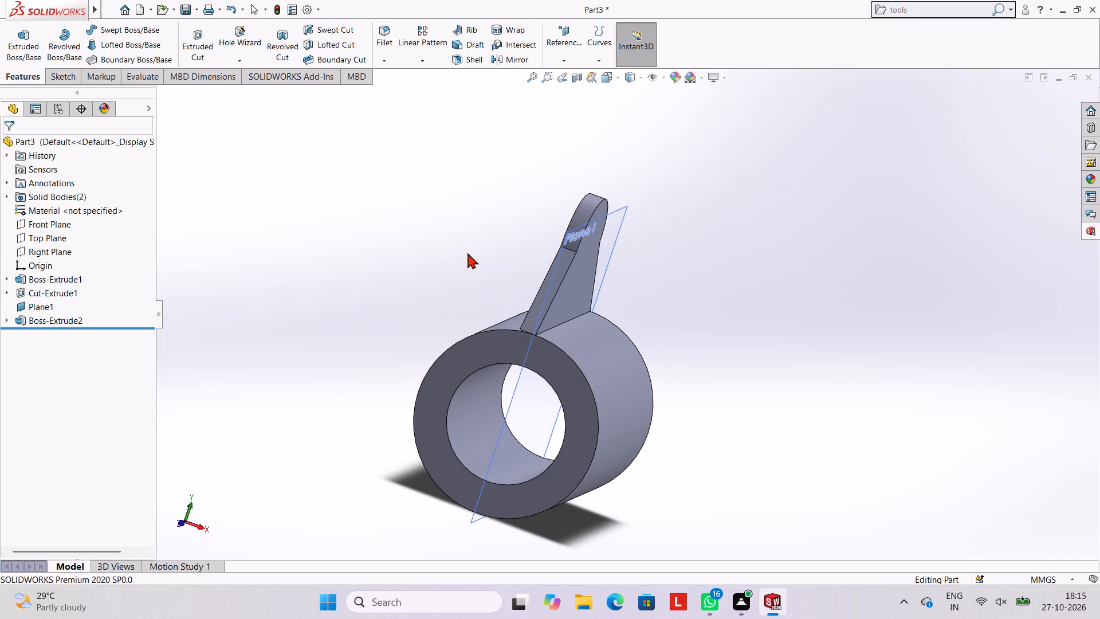
key(Escape)
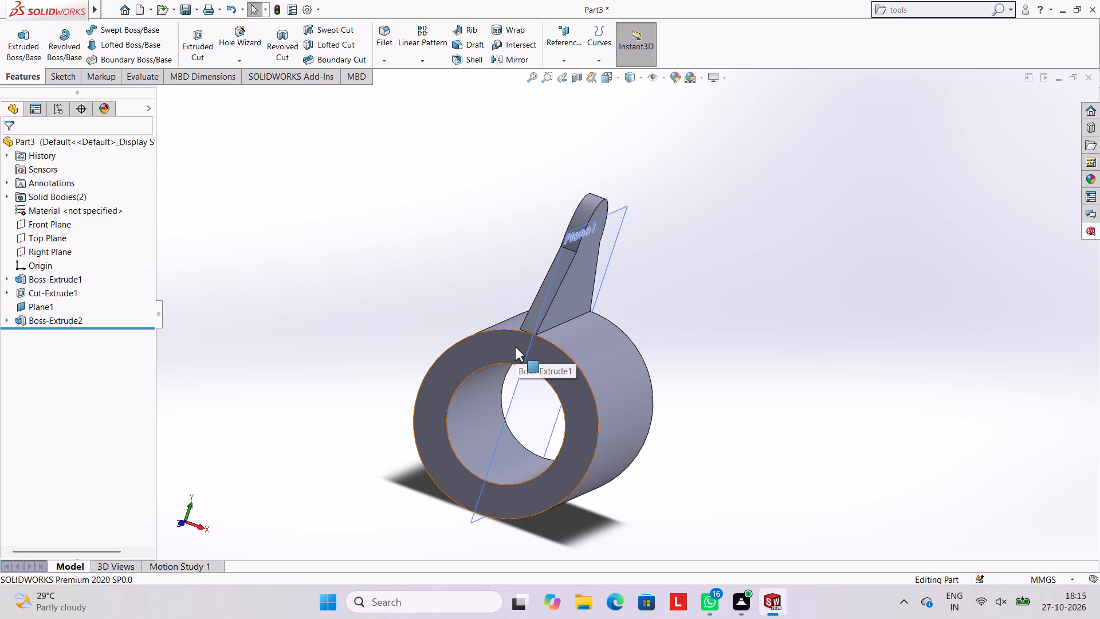
middle_drag(495, 251, 449, 254)
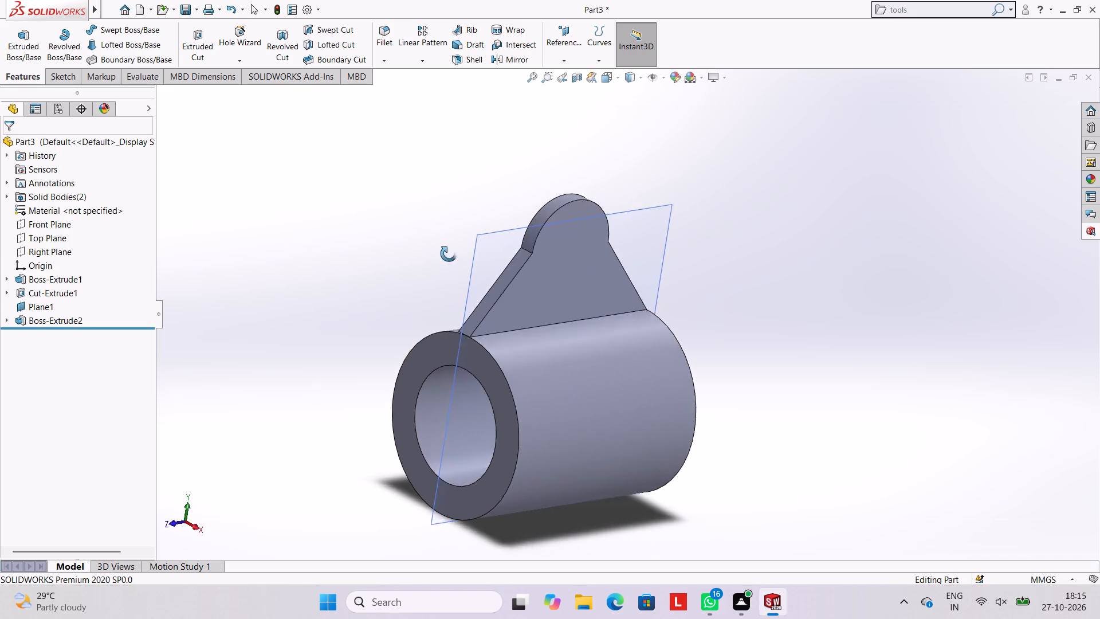
middle_drag(449, 254, 459, 229)
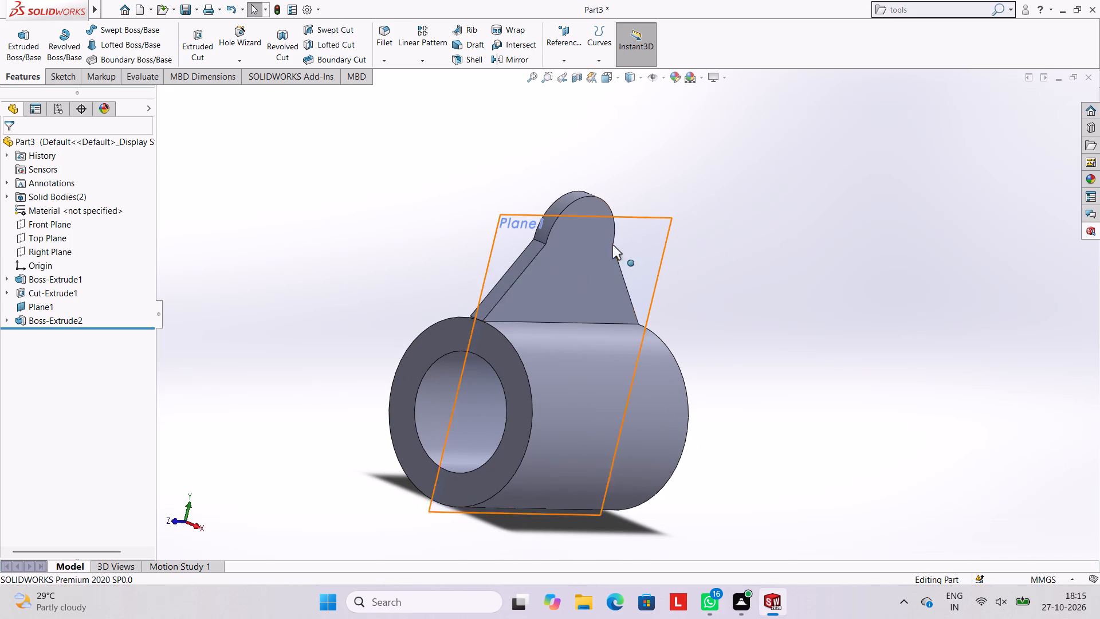
middle_drag(648, 247, 699, 248)
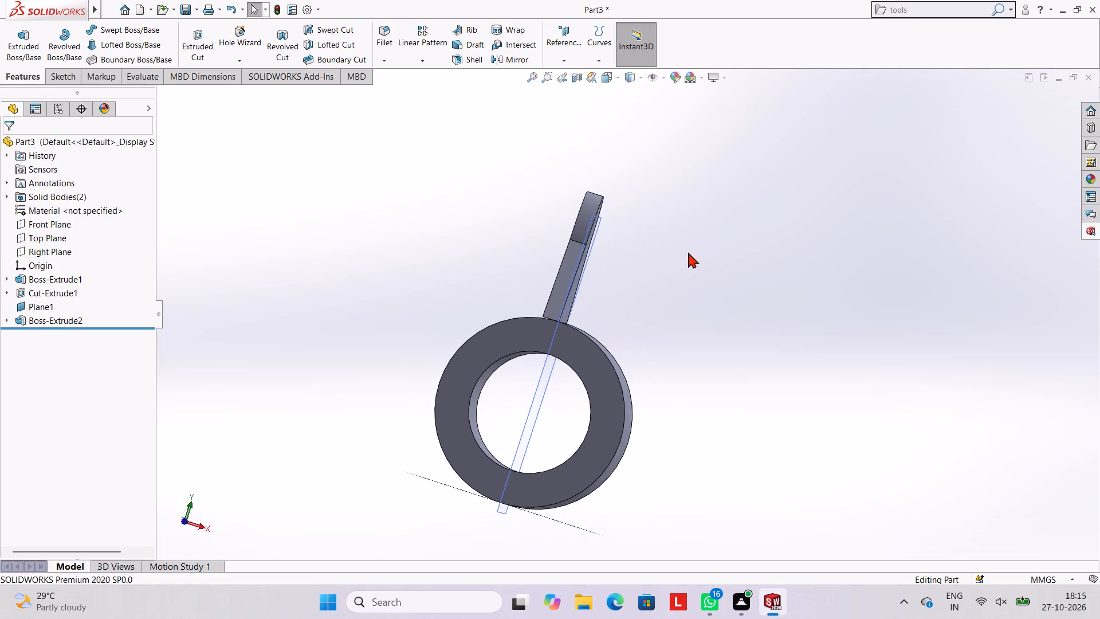
middle_drag(688, 252, 616, 254)
middle_drag(666, 249, 673, 237)
Start a sketch on the lug's flat face and trace its base edge and both slanted sides with lines.
click(563, 275)
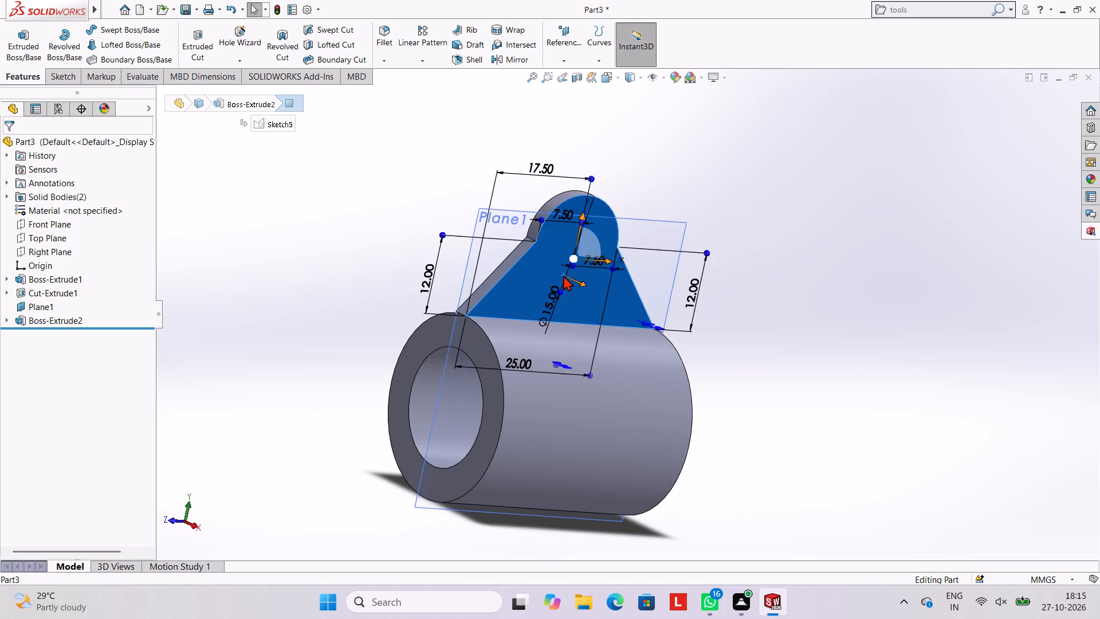
click(613, 242)
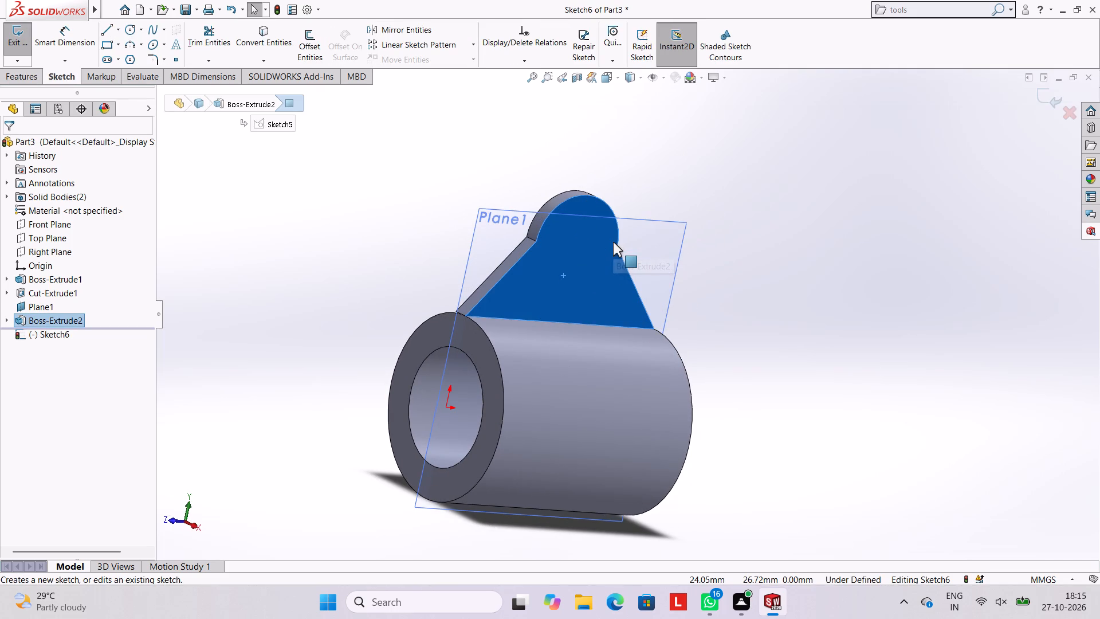
key(ctrl+8)
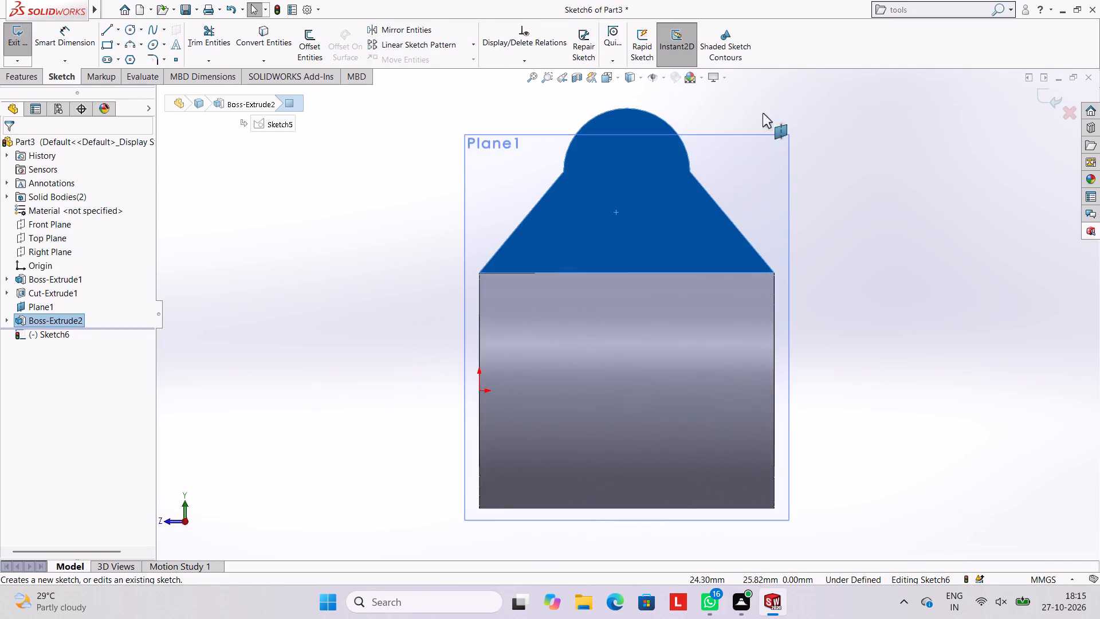
scroll(818, 79, up, 3)
scroll(777, 155, down, 2)
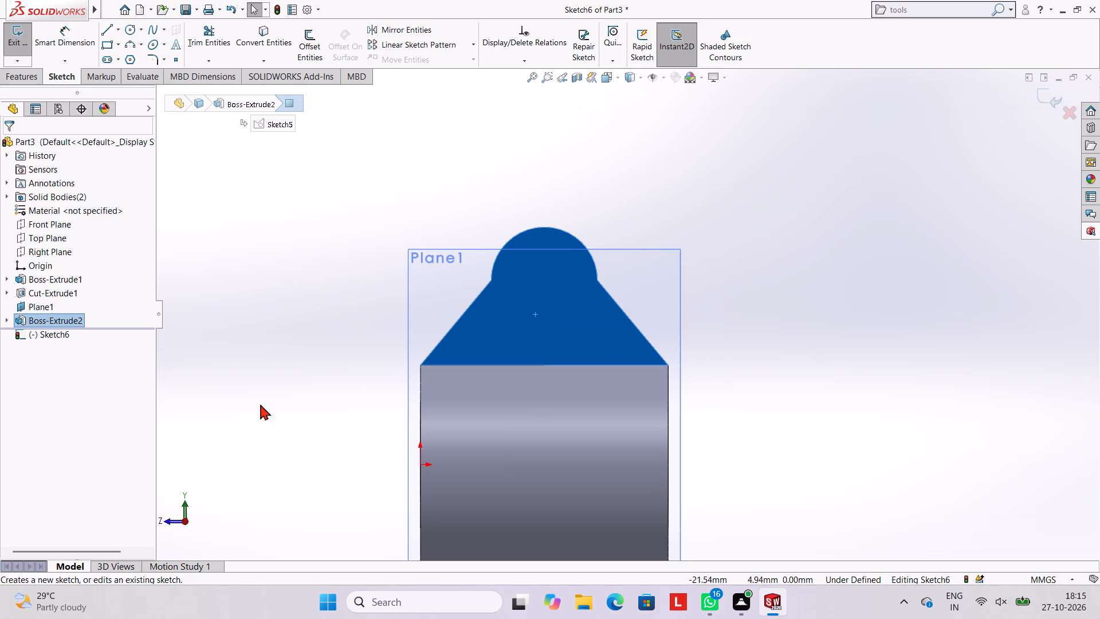
click(101, 36)
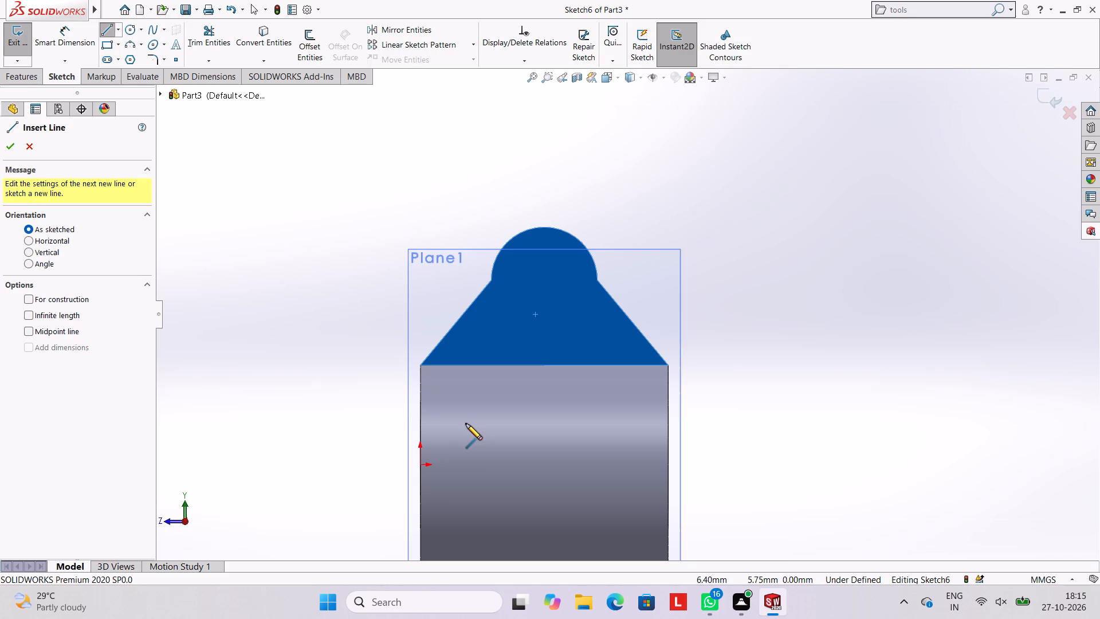
click(422, 365)
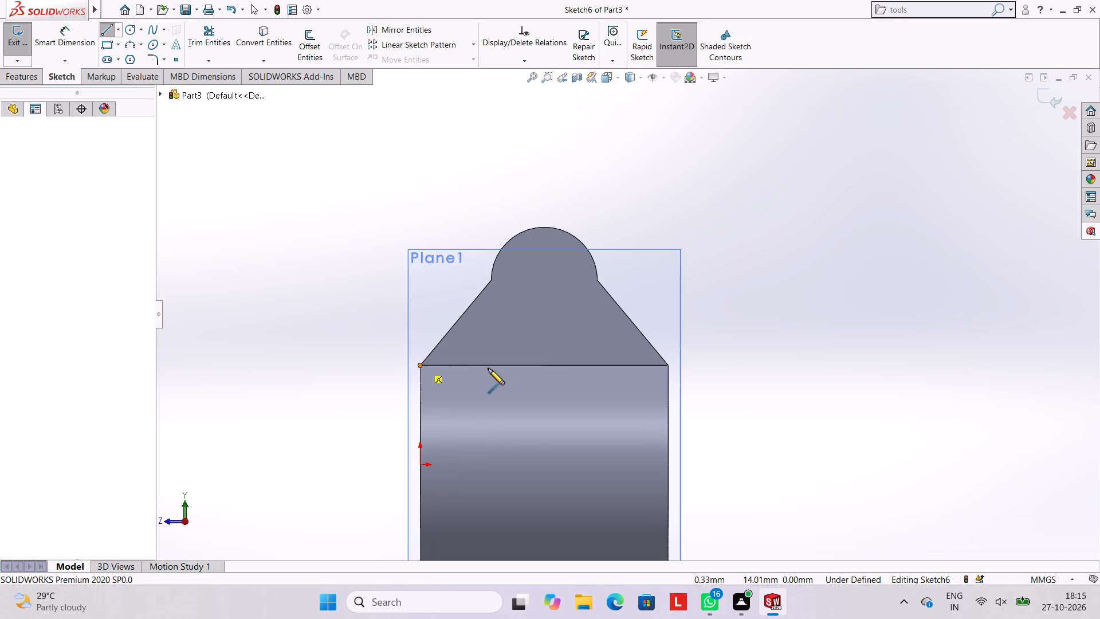
click(669, 365)
click(597, 281)
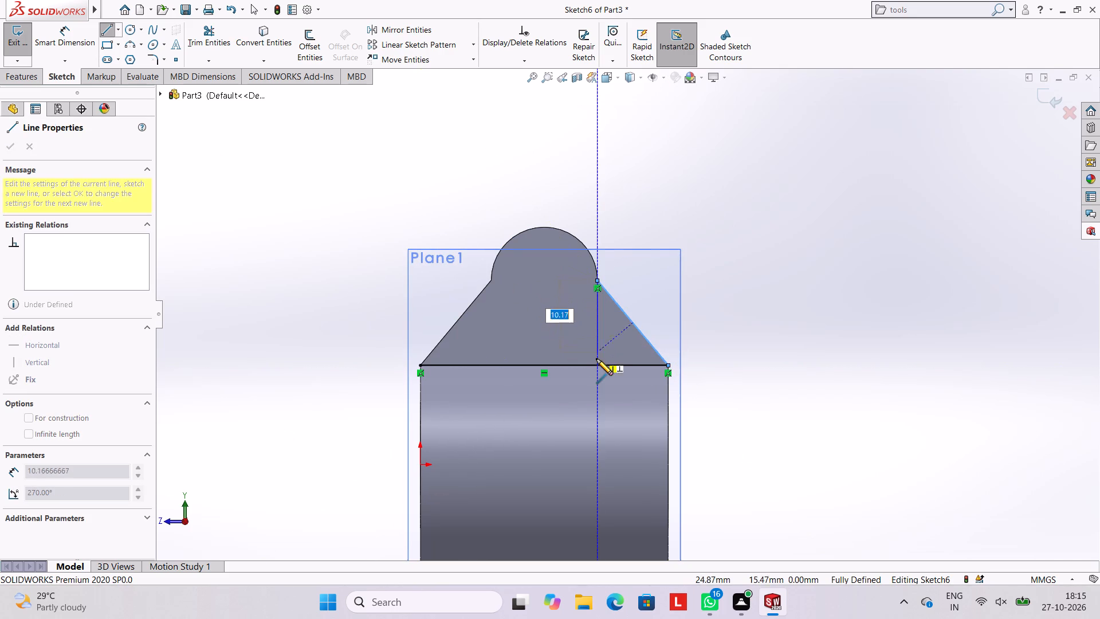
key(Escape)
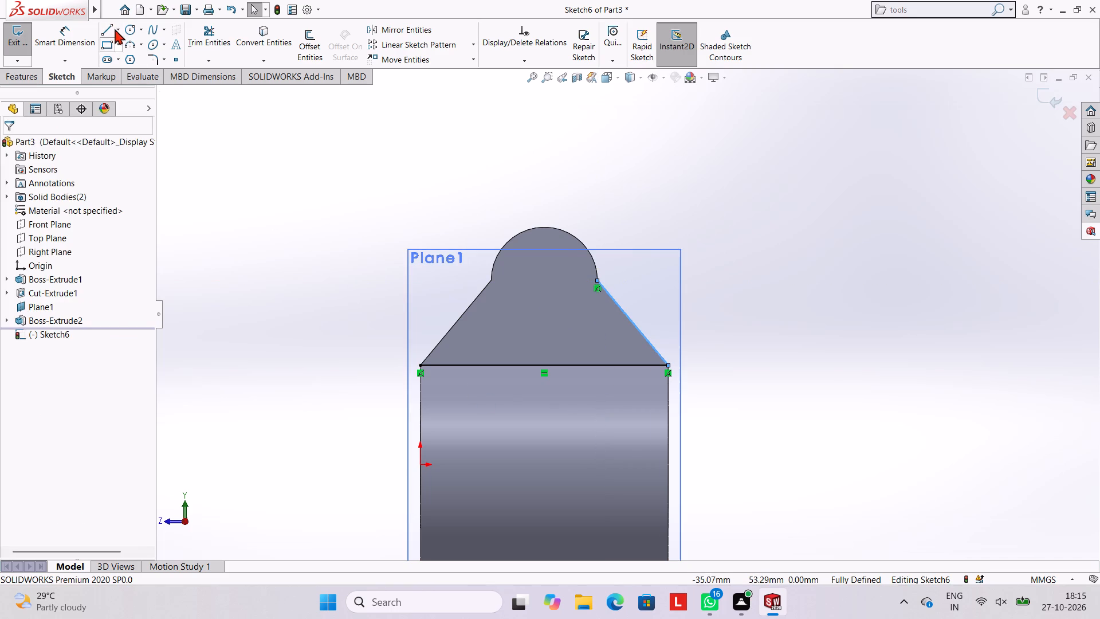
click(104, 31)
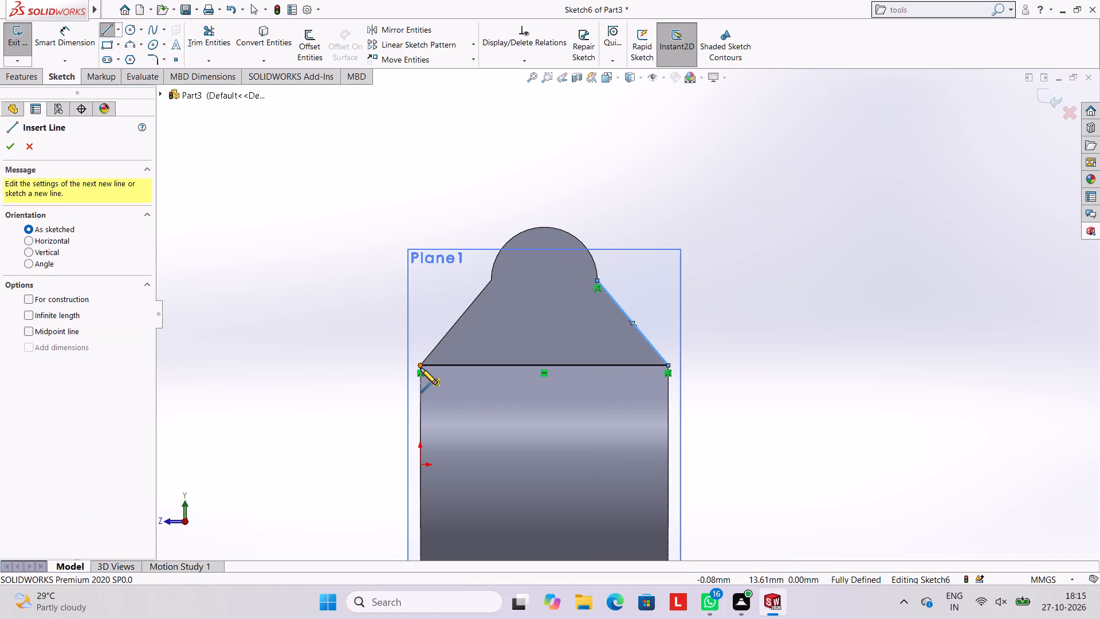
click(418, 365)
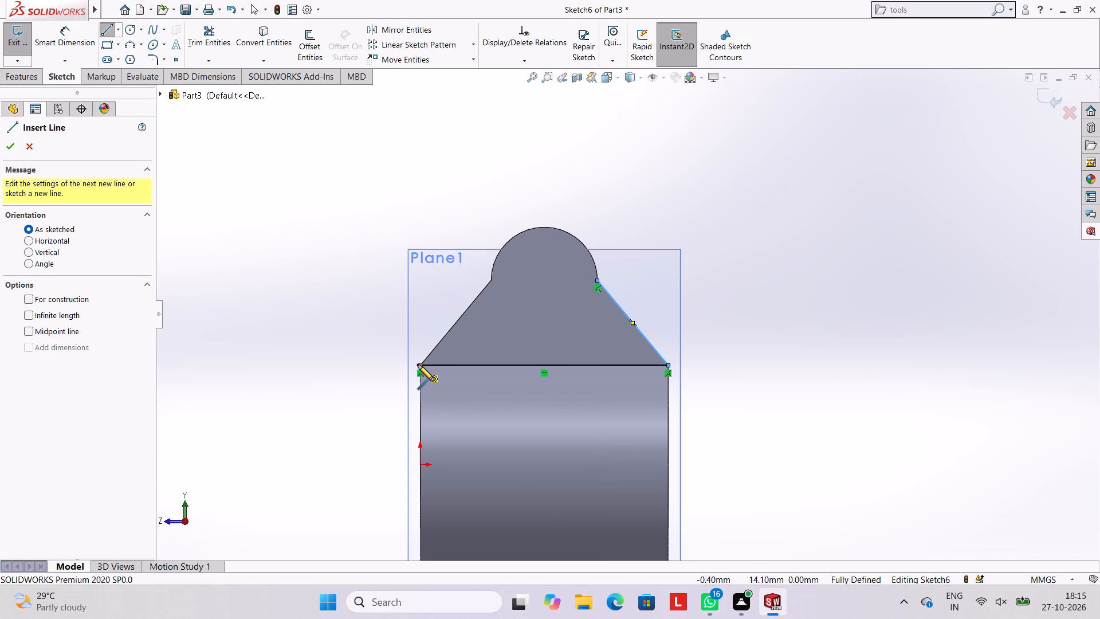
click(493, 280)
key(Escape)
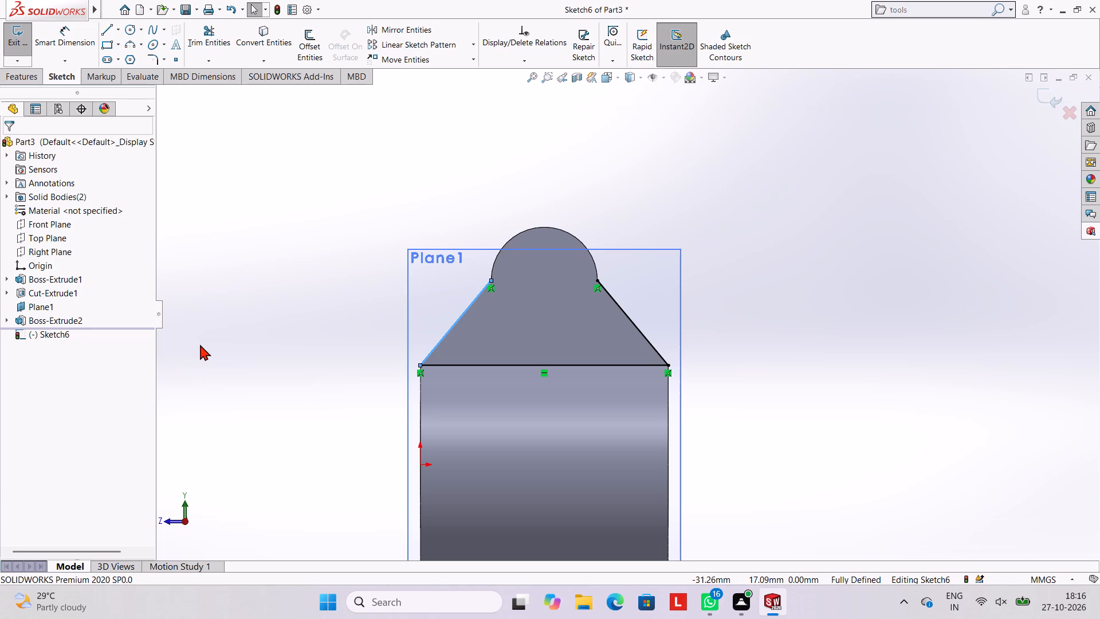
Sketch a 15 mm diameter circle centred on the centre of the lug's rounded top.
click(127, 36)
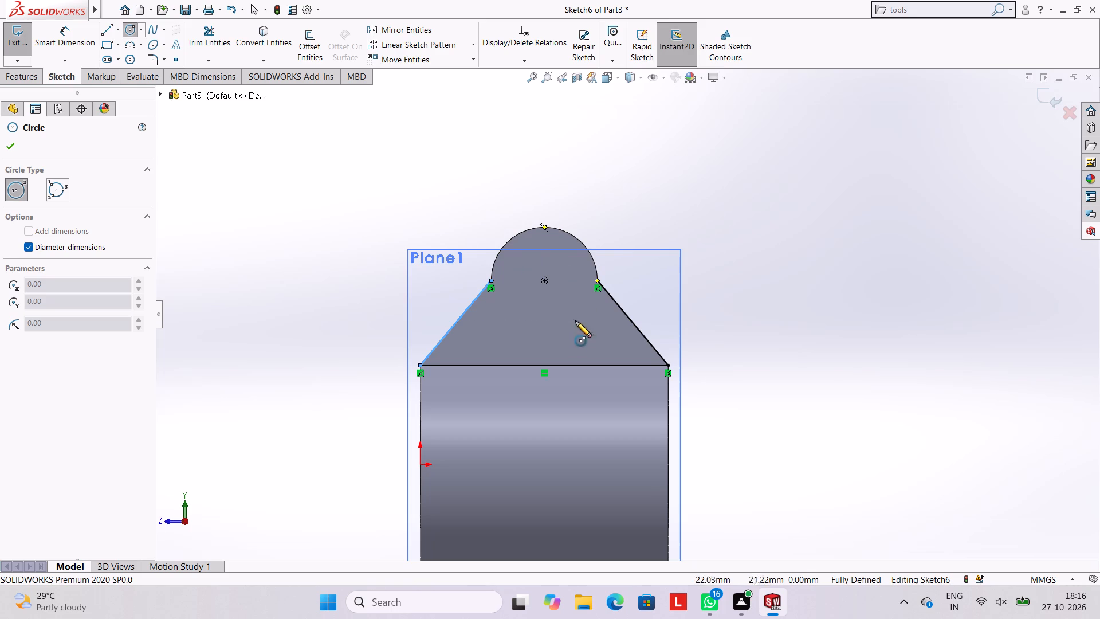
click(545, 280)
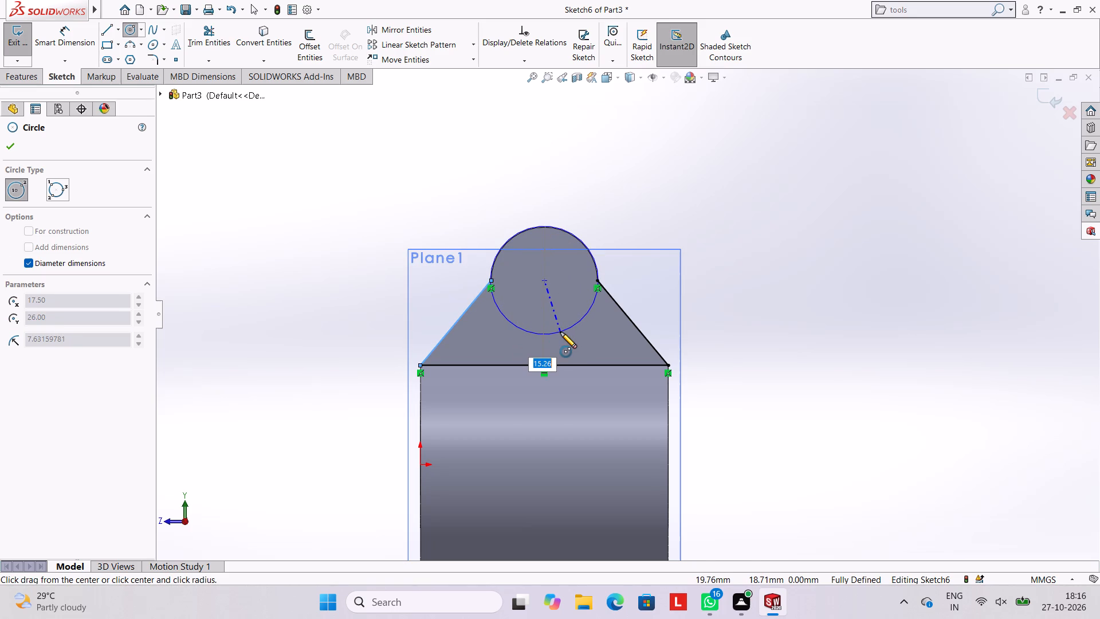
text(15)
key(Return)
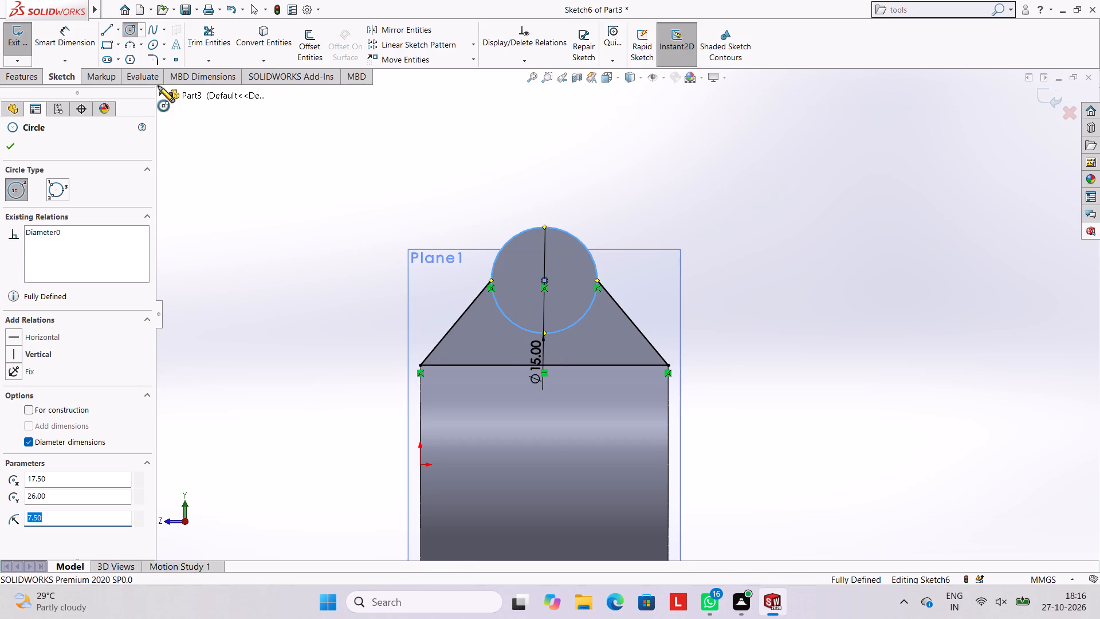
click(82, 35)
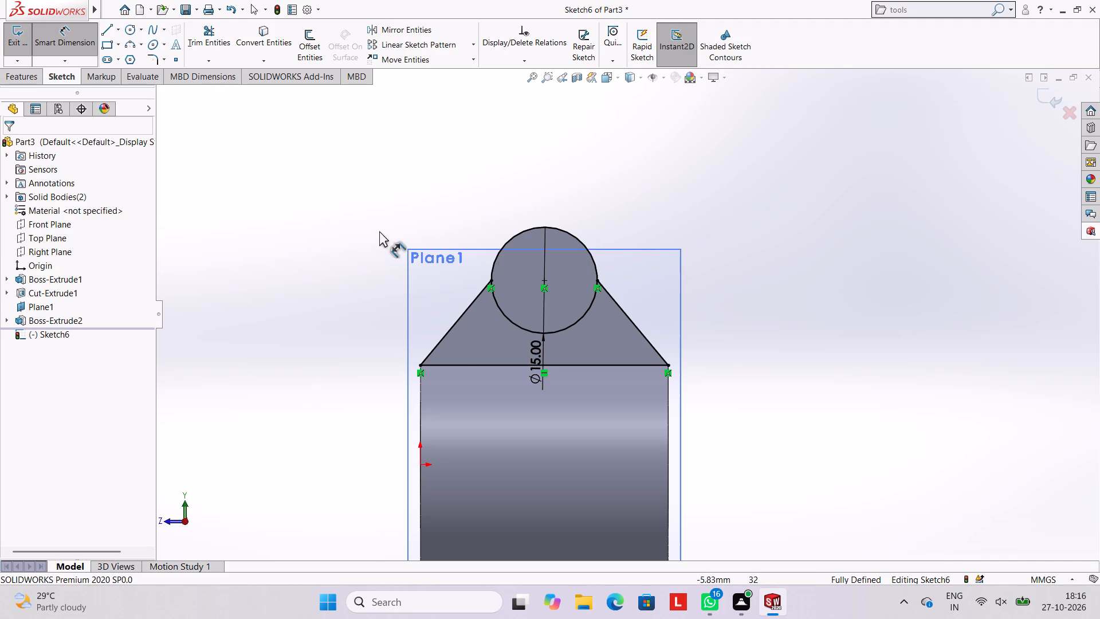
Boss-Extrude the circle and the region below it as a blind 2.5 mm extrusion from the lug's face.
click(27, 83)
click(26, 58)
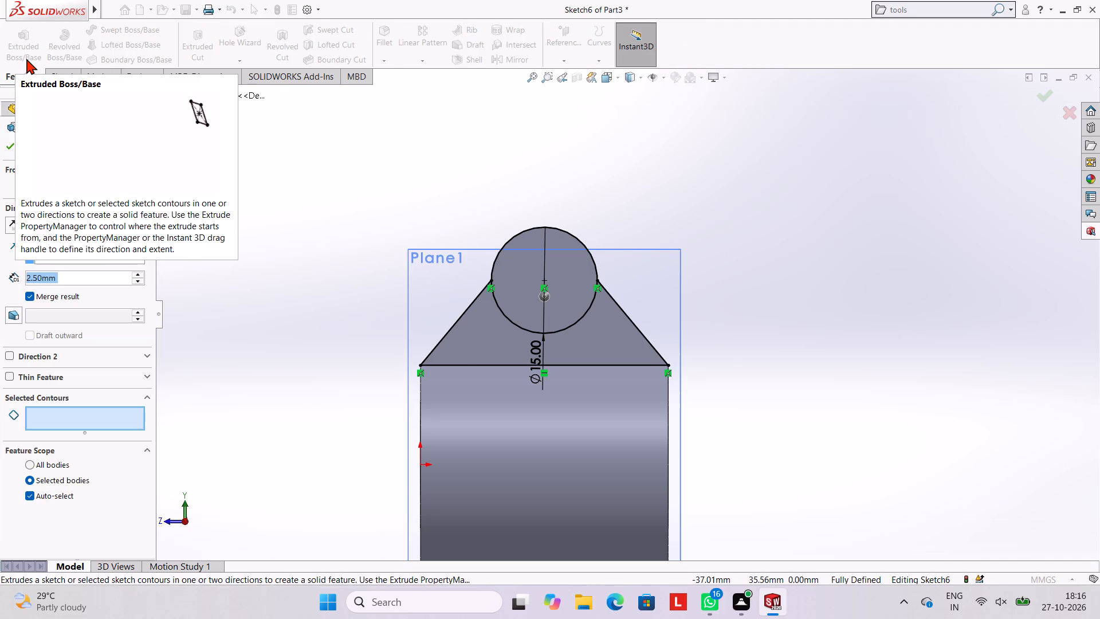
click(519, 296)
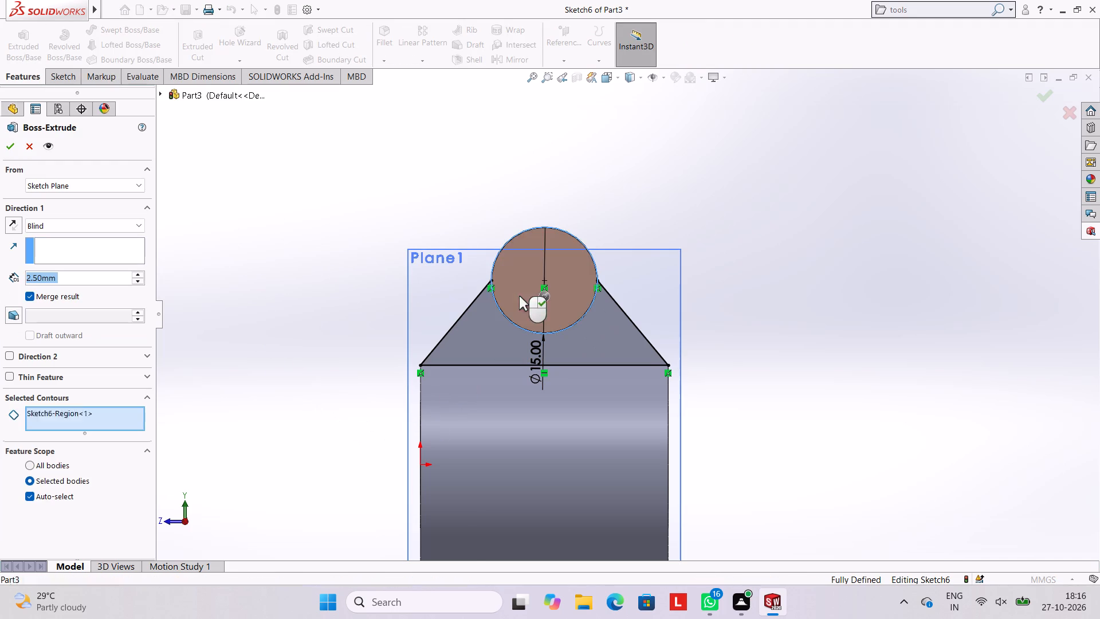
click(488, 323)
middle_drag(199, 309, 307, 369)
click(4, 145)
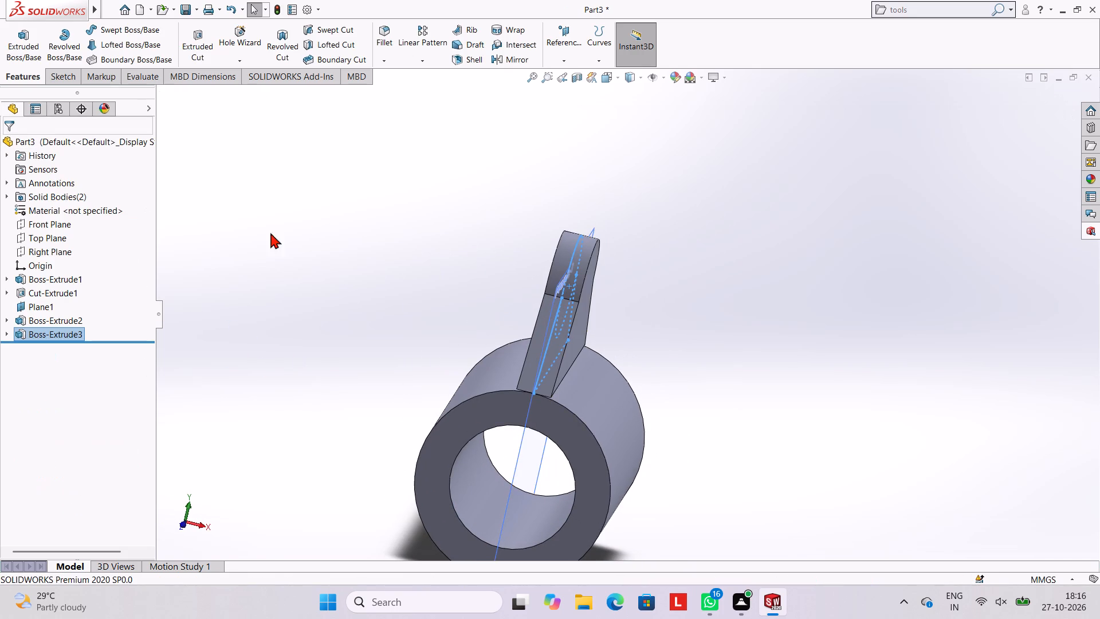
click(300, 235)
Examine the thickened lug and the joint between its base and the cylinder.
scroll(575, 389, up, 2)
scroll(552, 357, down, 4)
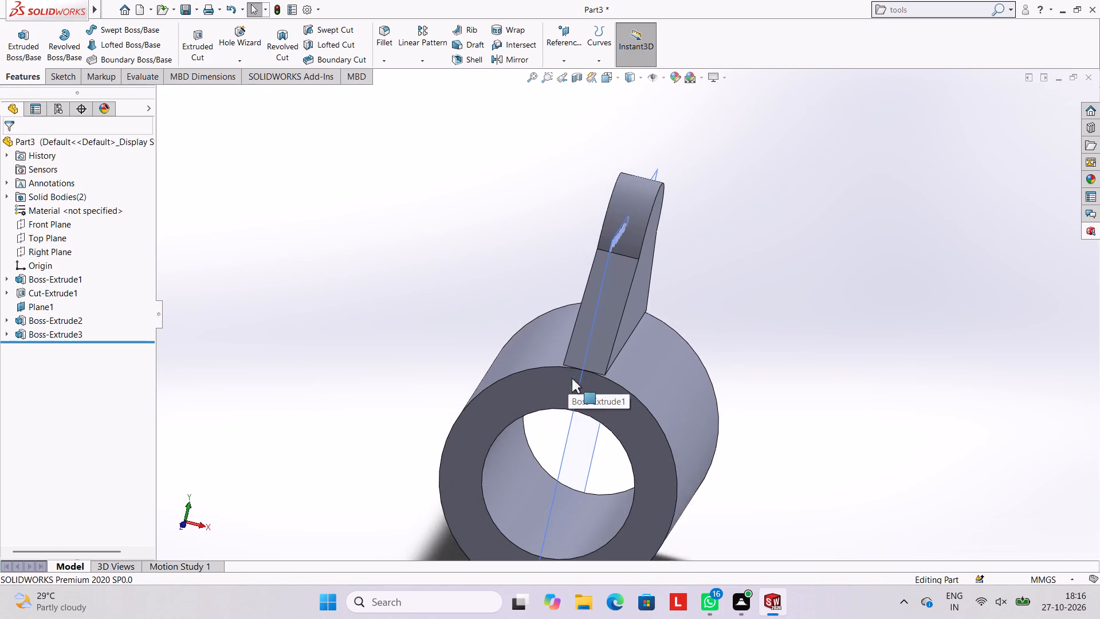
scroll(572, 378, down, 3)
scroll(675, 280, down, 3)
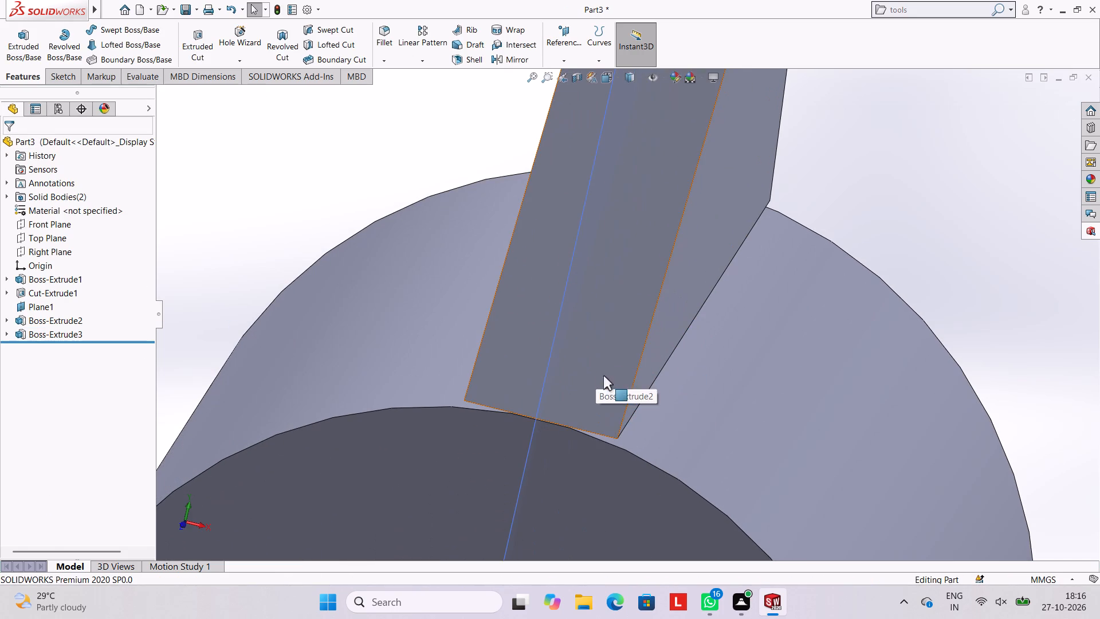
scroll(647, 357, down, 3)
scroll(647, 357, up, 8)
middle_drag(739, 317, 697, 297)
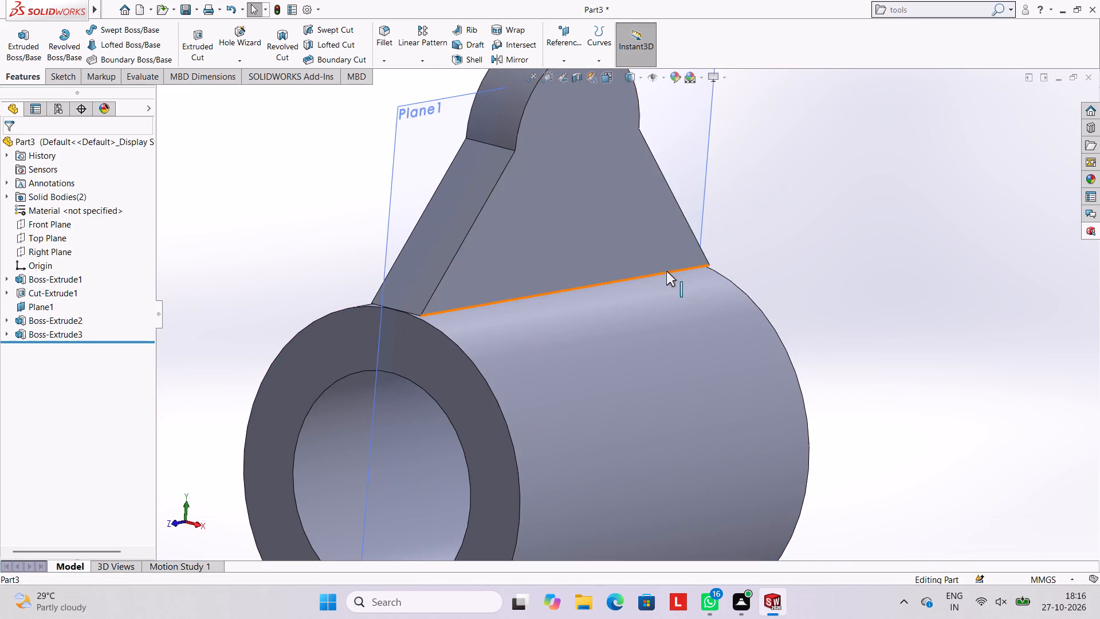
scroll(624, 221, down, 3)
scroll(624, 221, up, 5)
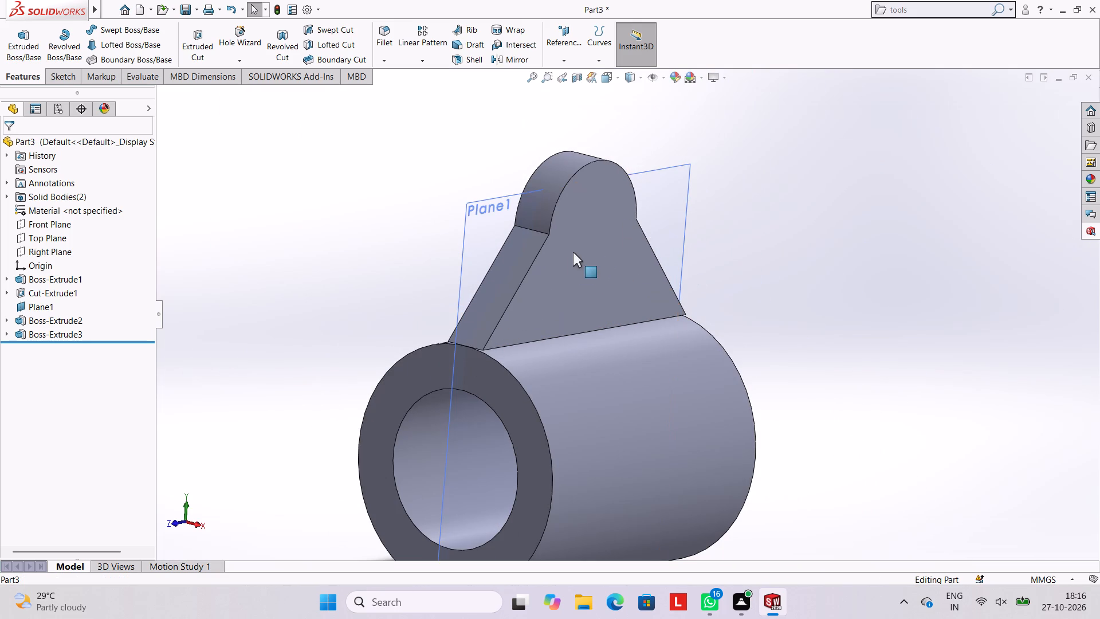
Start a sketch on the lug's flat face and draw a line about 19.9 mm long from the origin-end base corner to the rounded top.
click(589, 236)
click(638, 209)
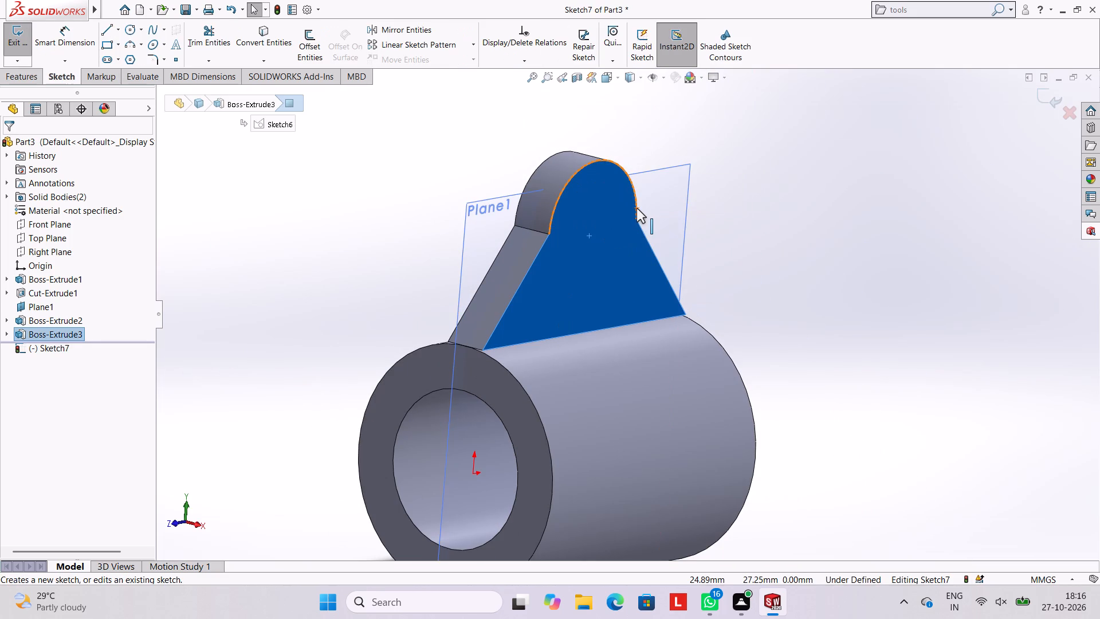
key(ctrl+8)
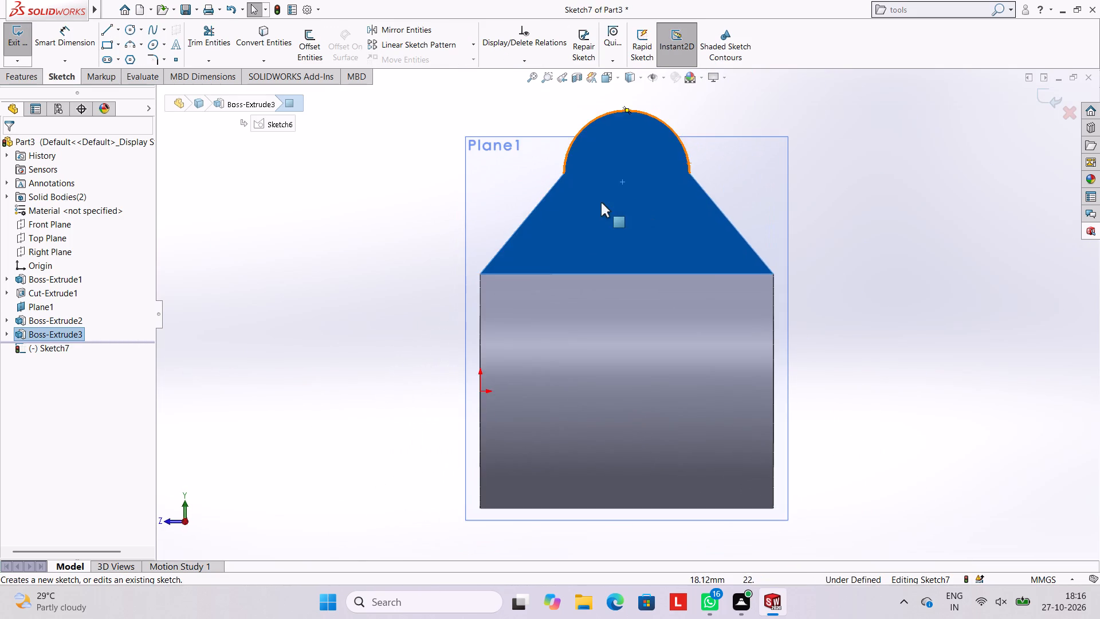
scroll(693, 170, up, 2)
scroll(690, 161, down, 2)
scroll(678, 224, down, 1)
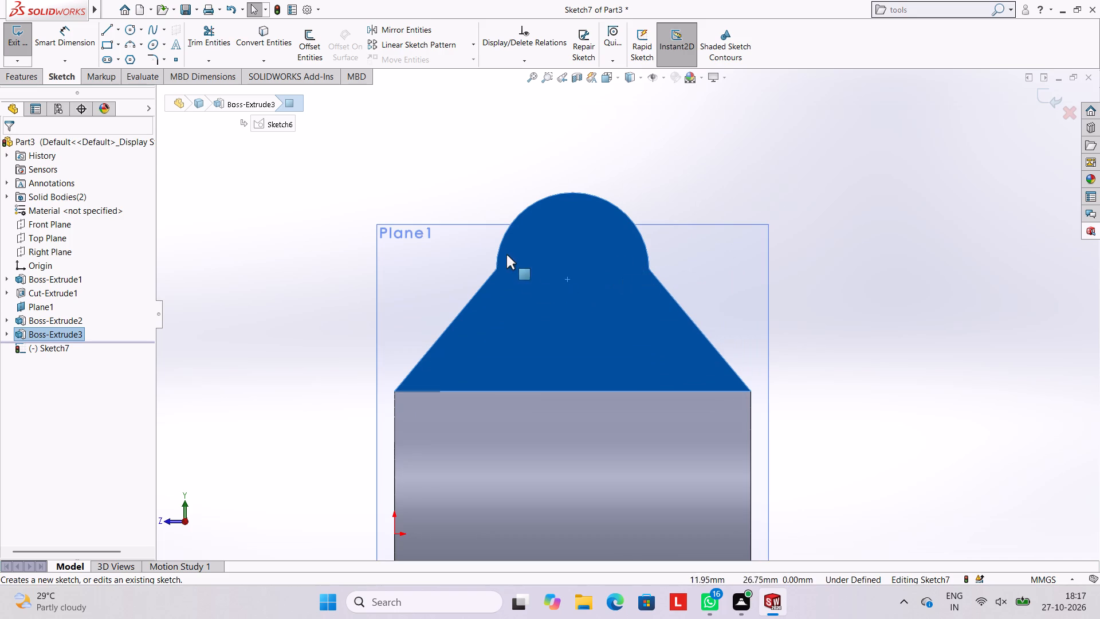
click(107, 29)
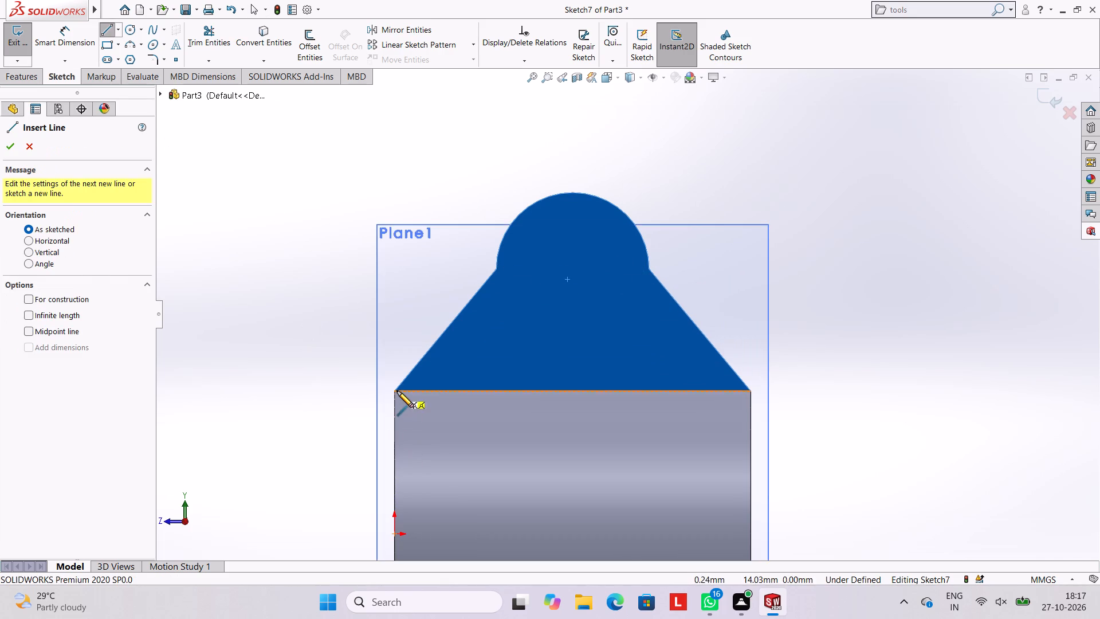
click(395, 390)
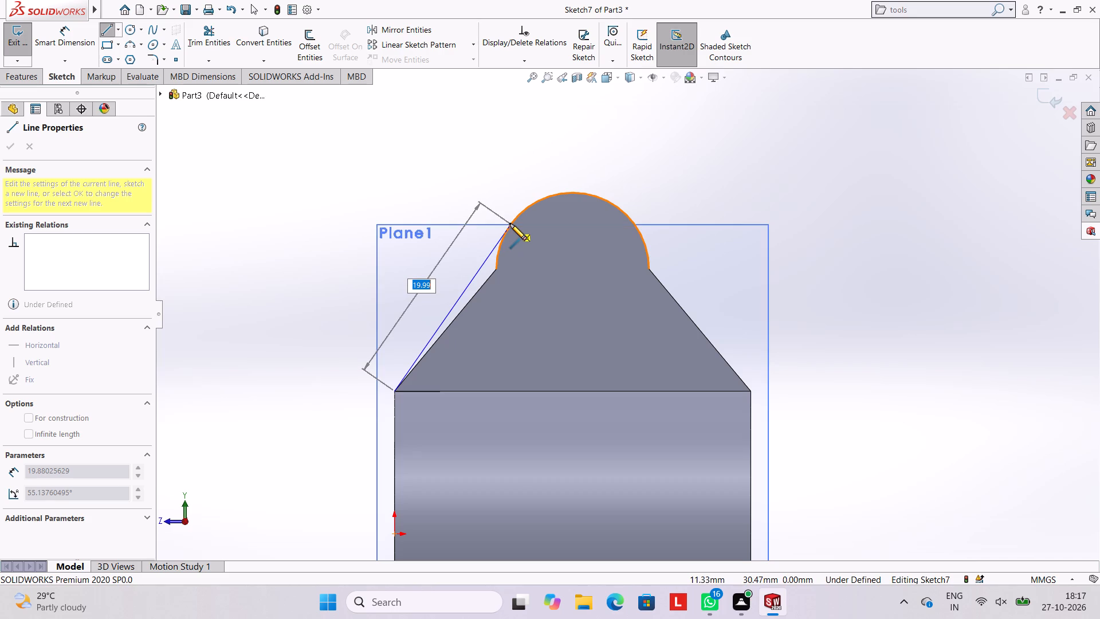
click(510, 224)
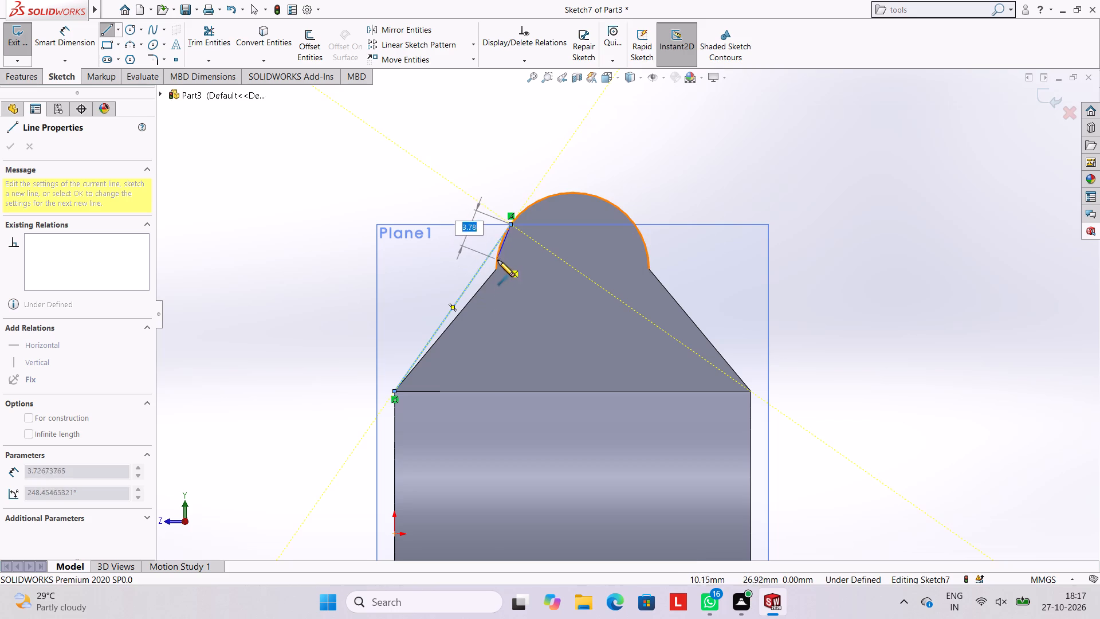
key(Escape)
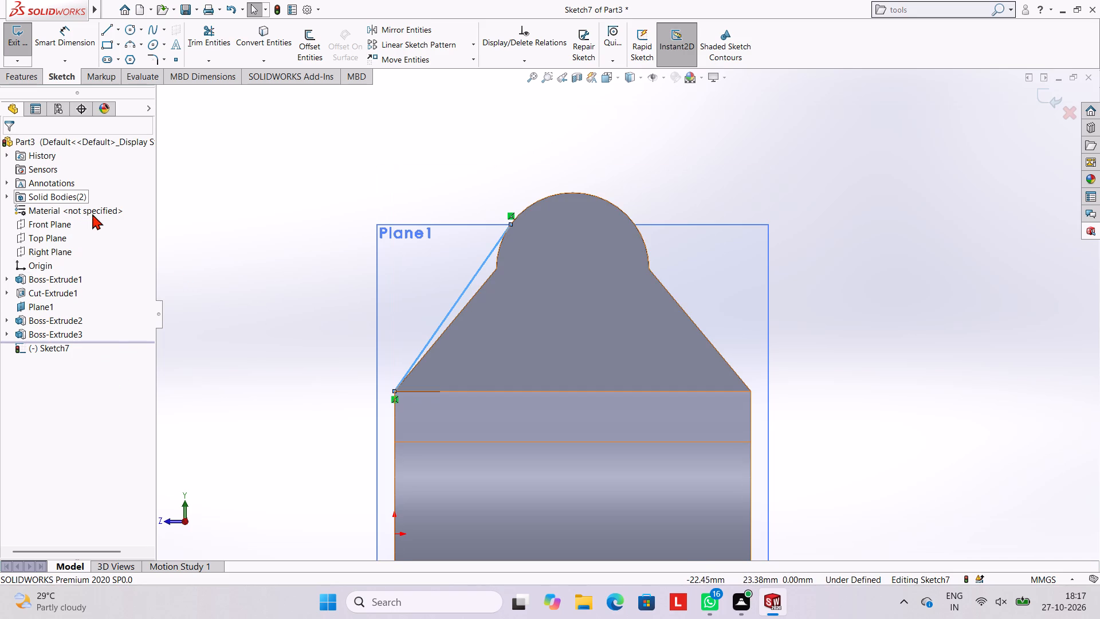
click(345, 159)
Sketch a matching line about 19.9 mm long from the lug's opposite base corner to the other side of its rounded top.
click(103, 32)
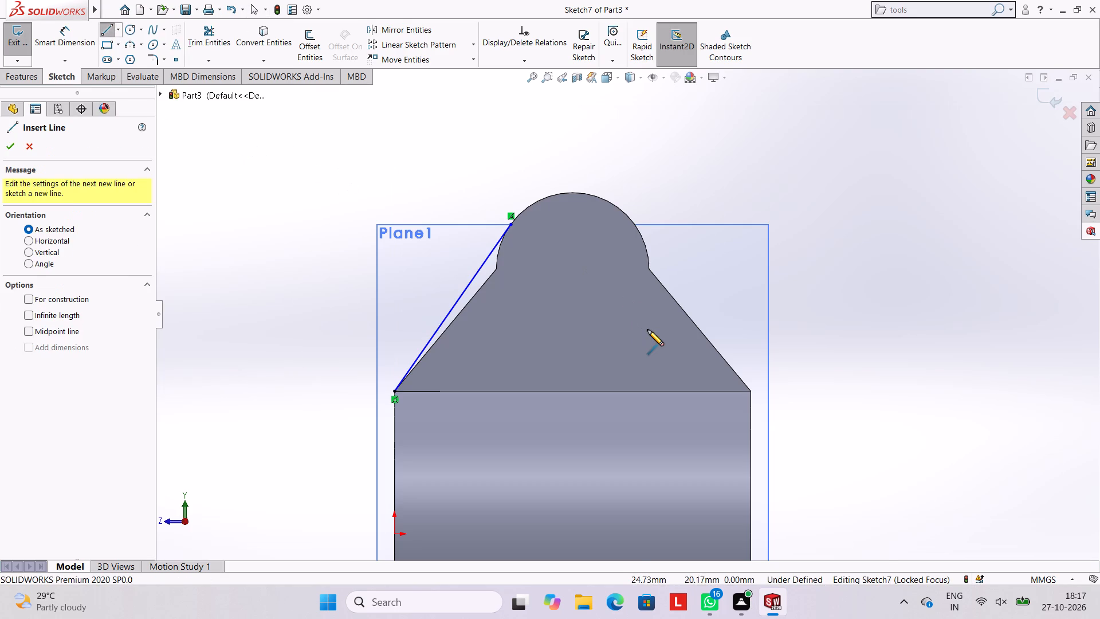
click(749, 391)
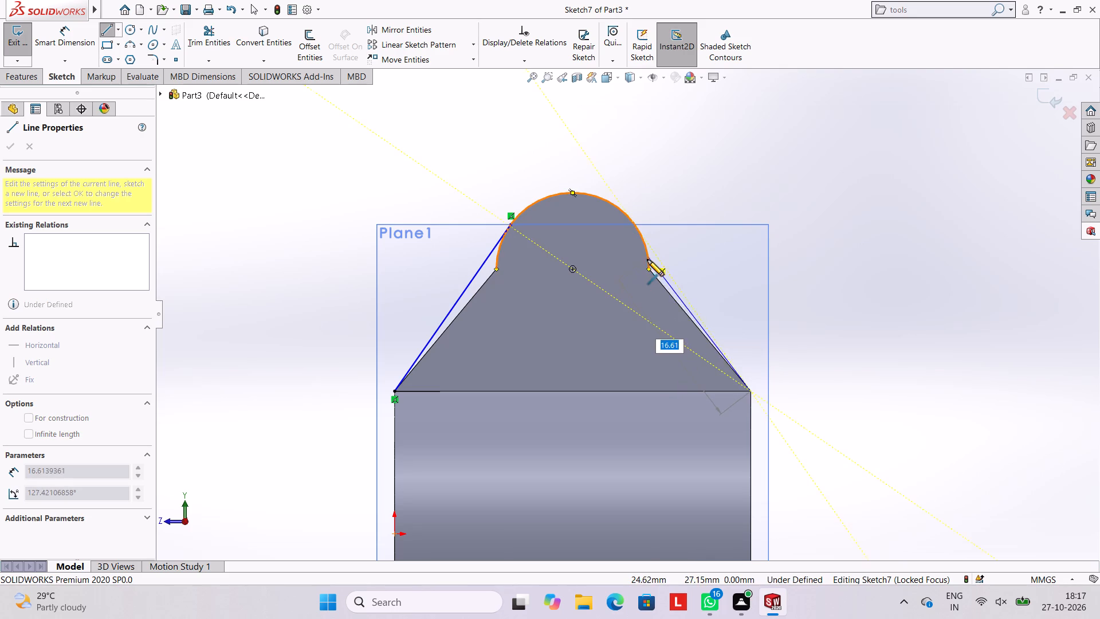
click(635, 225)
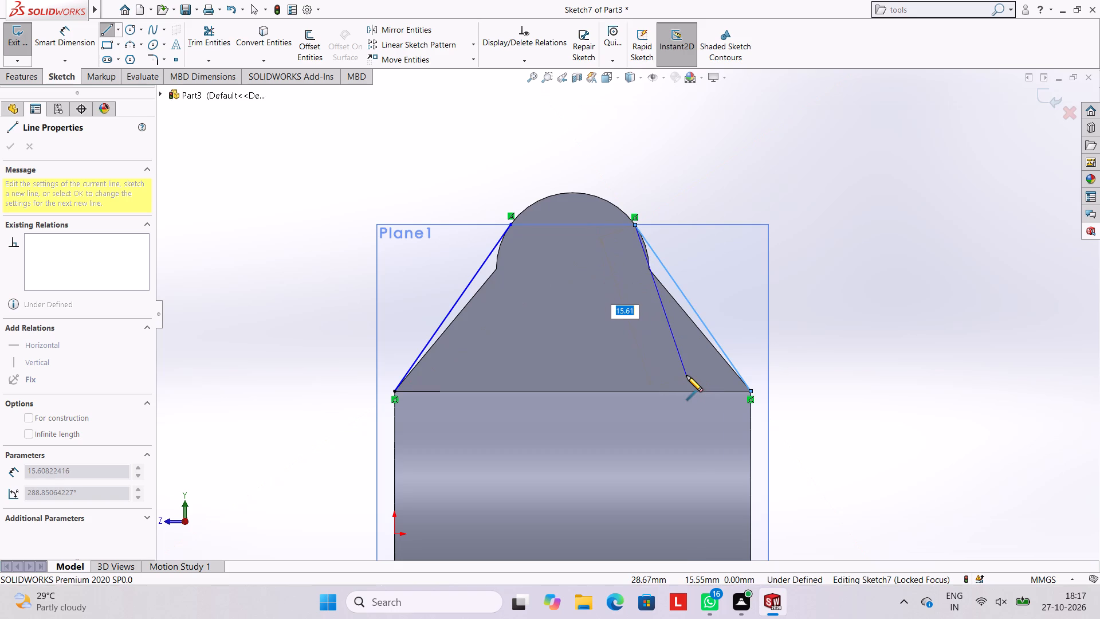
key(Escape)
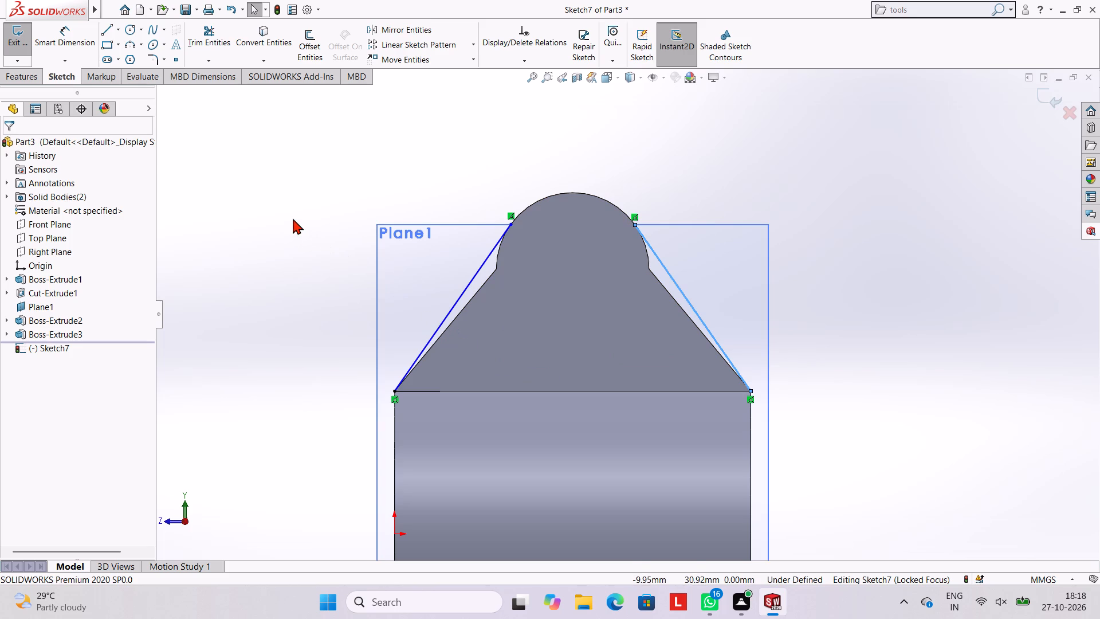
middle_drag(313, 243, 393, 272)
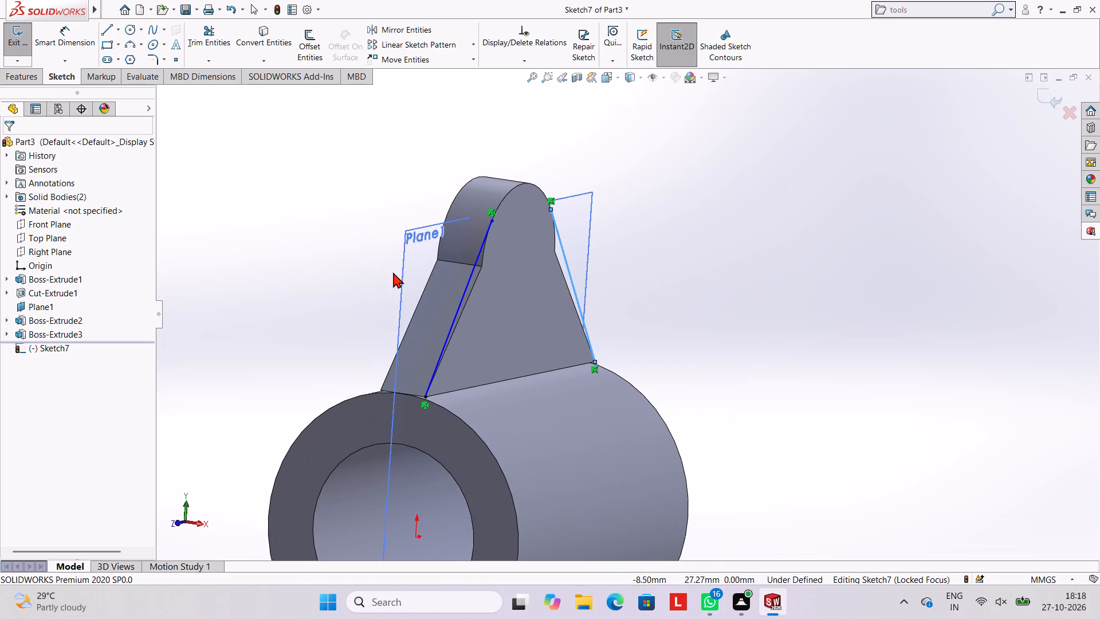
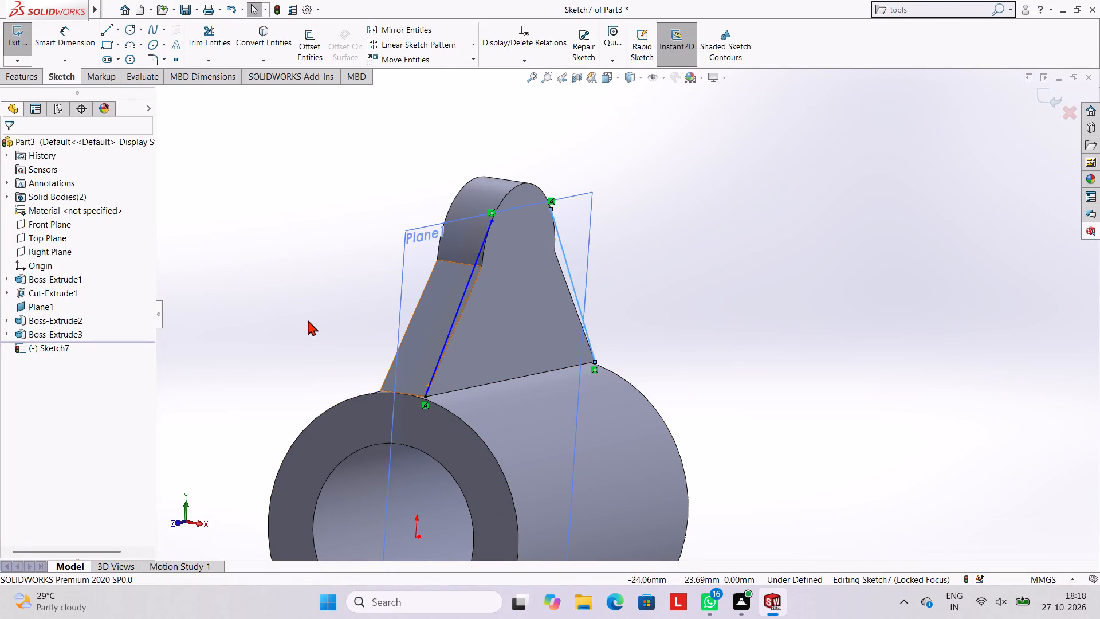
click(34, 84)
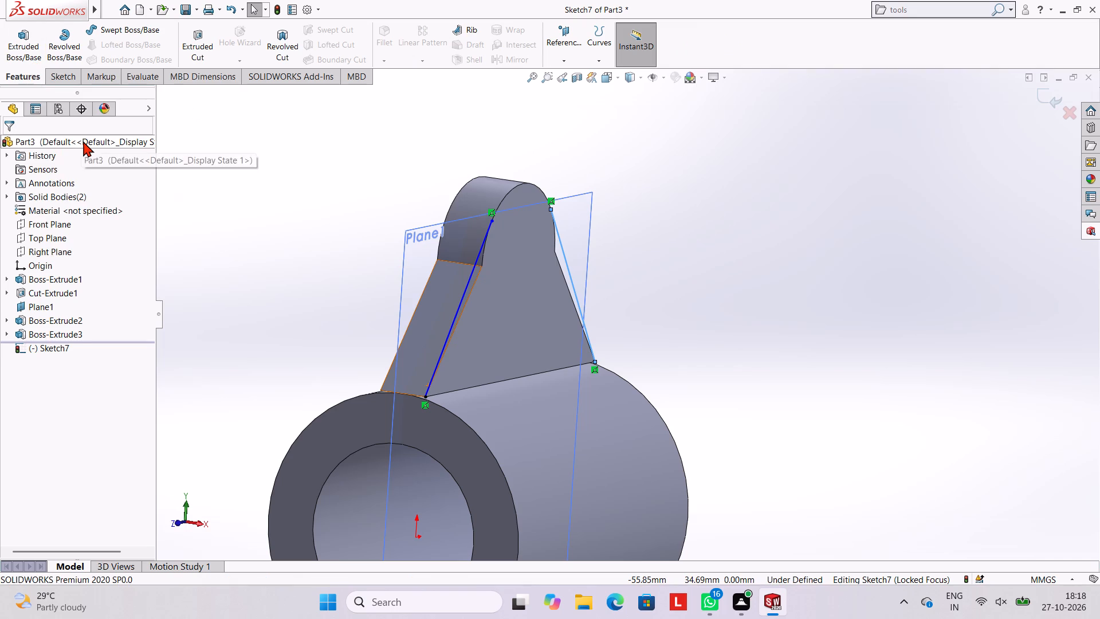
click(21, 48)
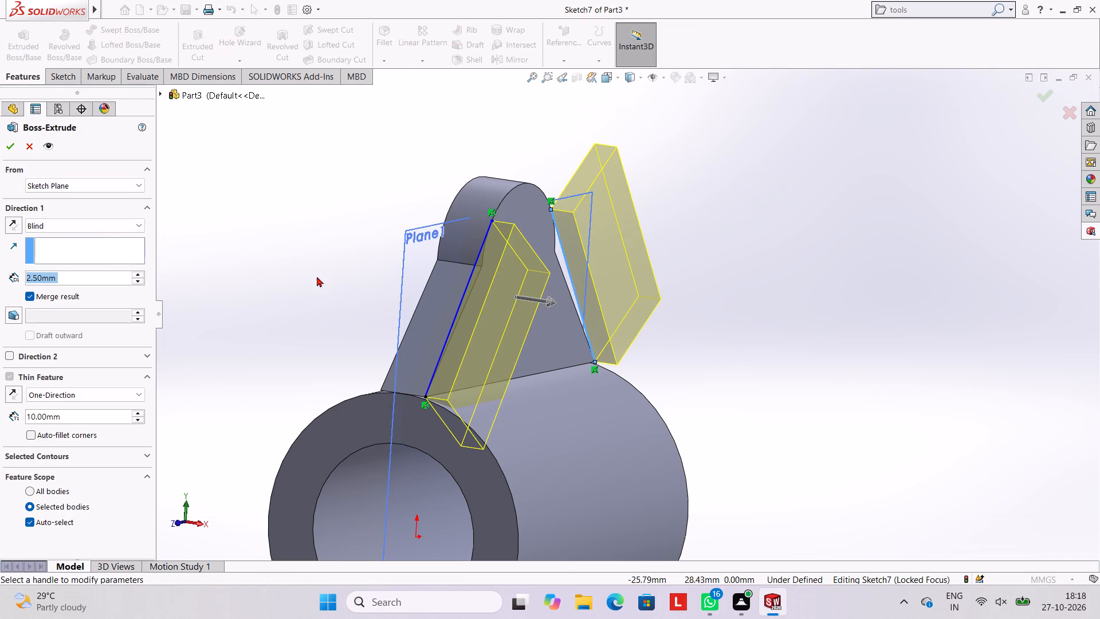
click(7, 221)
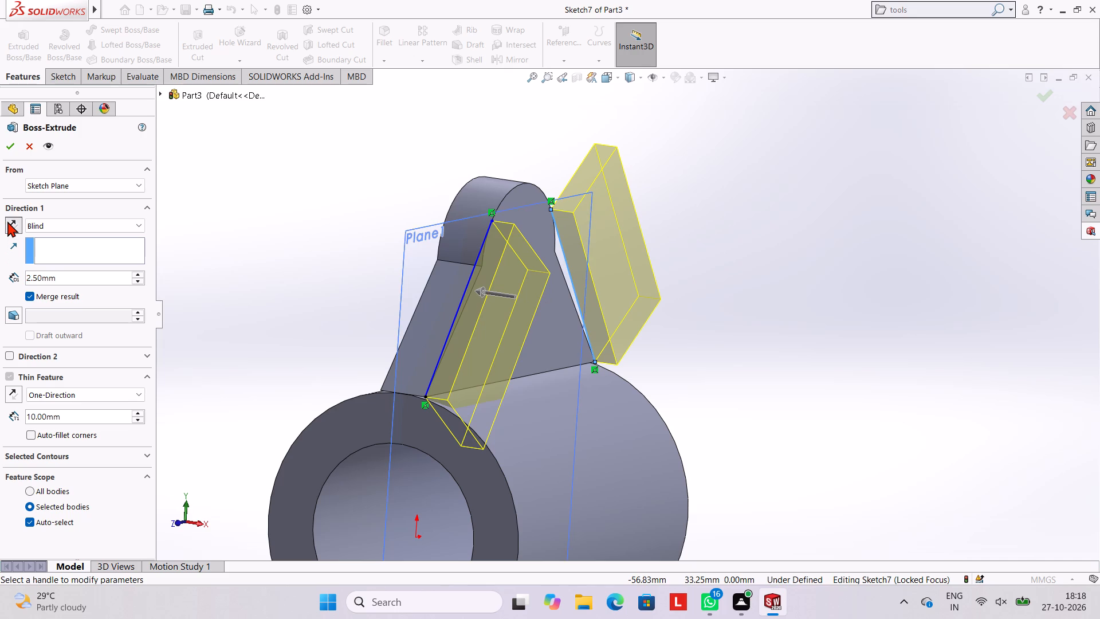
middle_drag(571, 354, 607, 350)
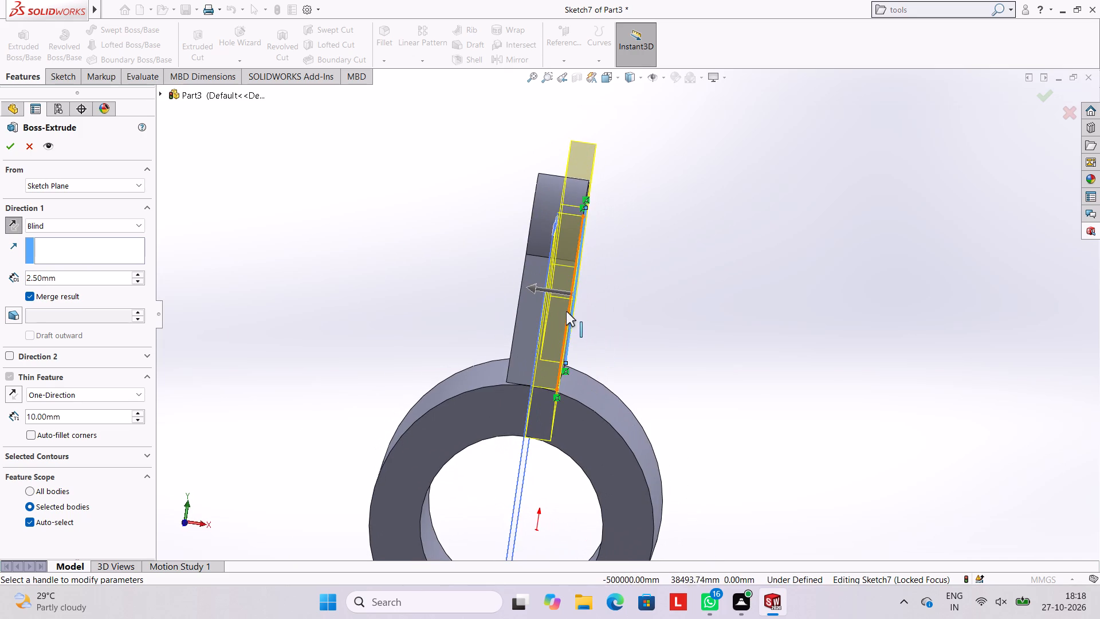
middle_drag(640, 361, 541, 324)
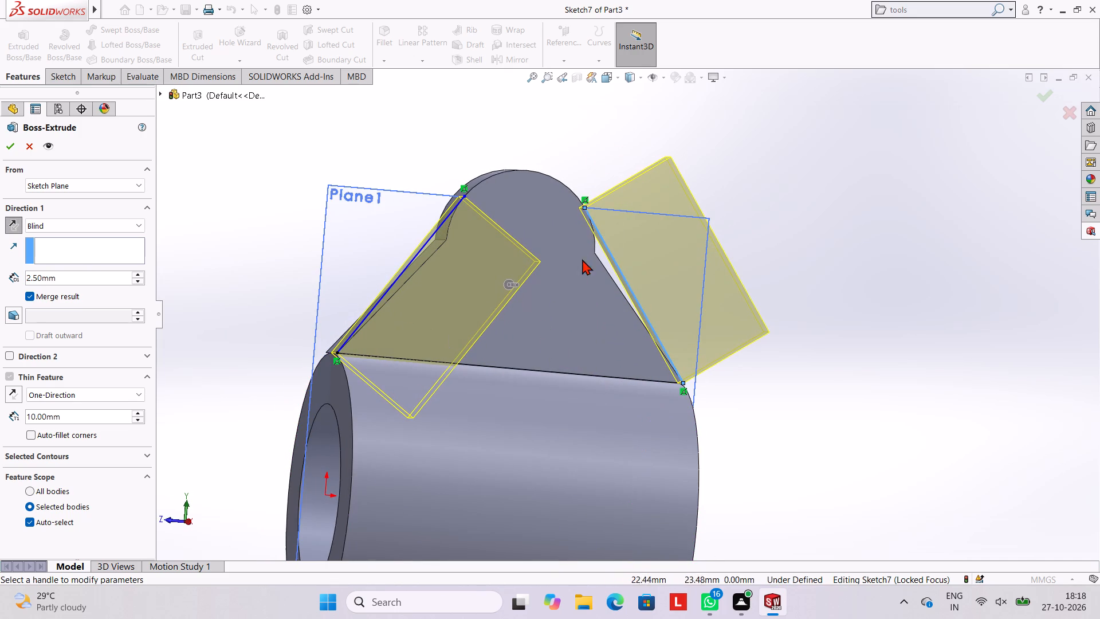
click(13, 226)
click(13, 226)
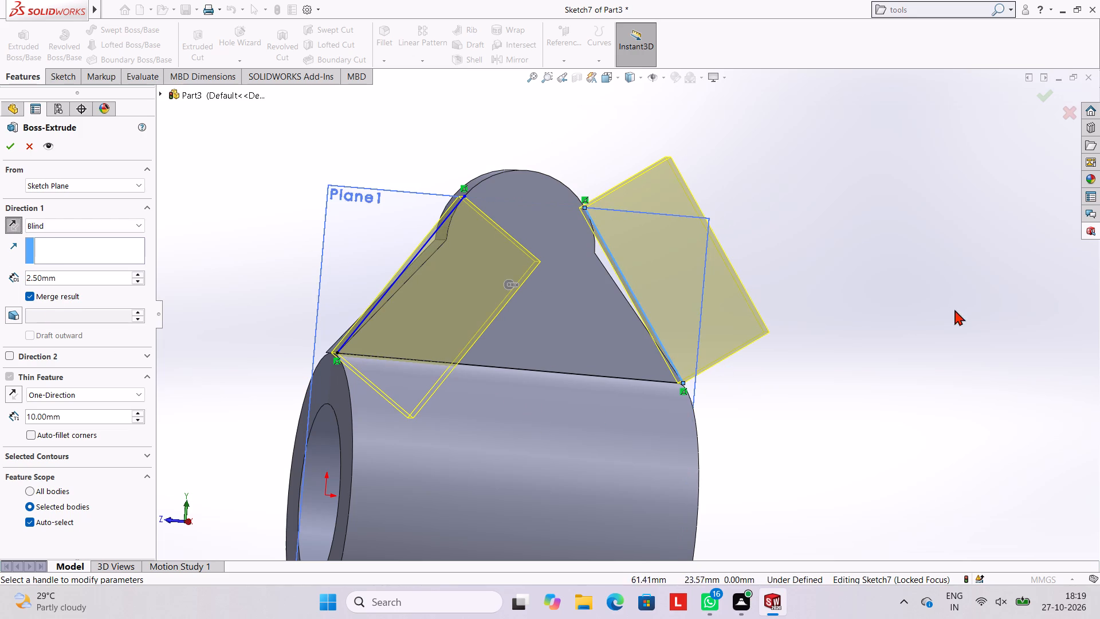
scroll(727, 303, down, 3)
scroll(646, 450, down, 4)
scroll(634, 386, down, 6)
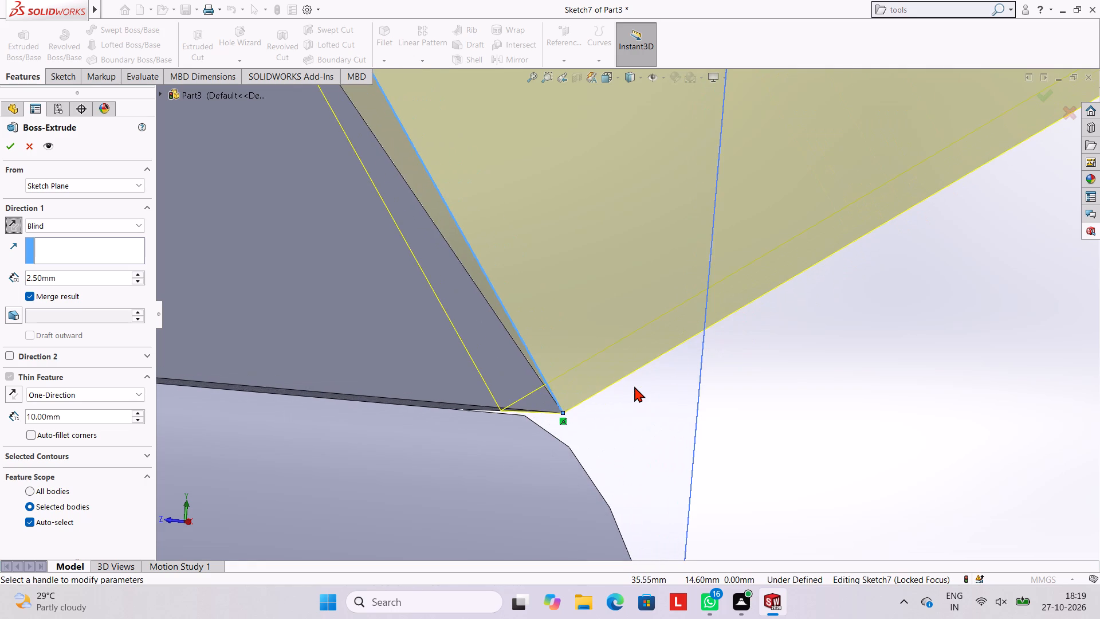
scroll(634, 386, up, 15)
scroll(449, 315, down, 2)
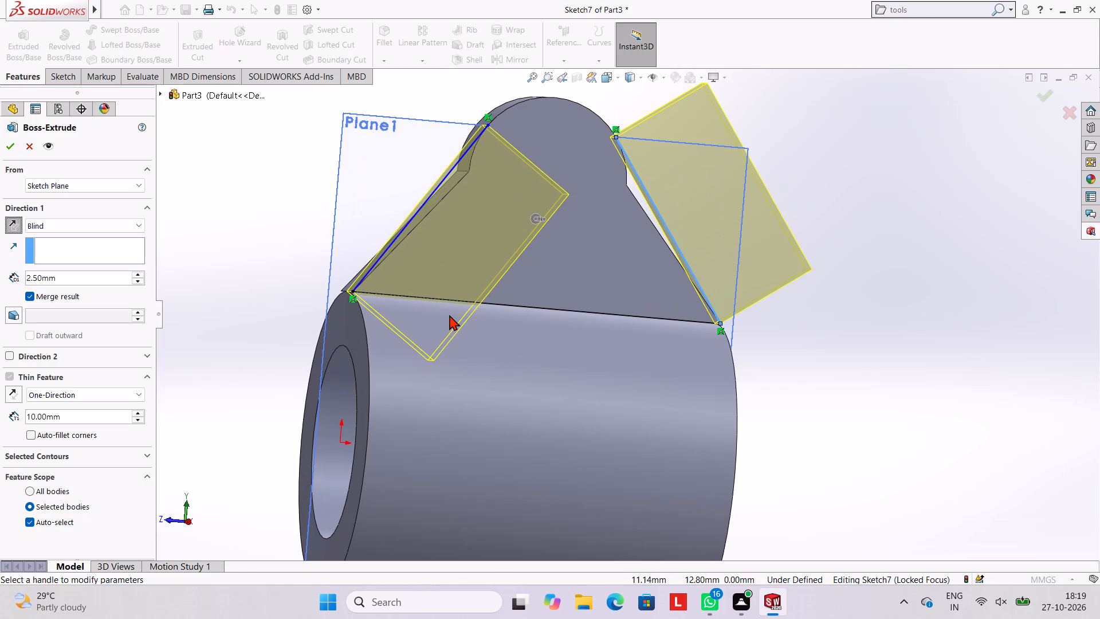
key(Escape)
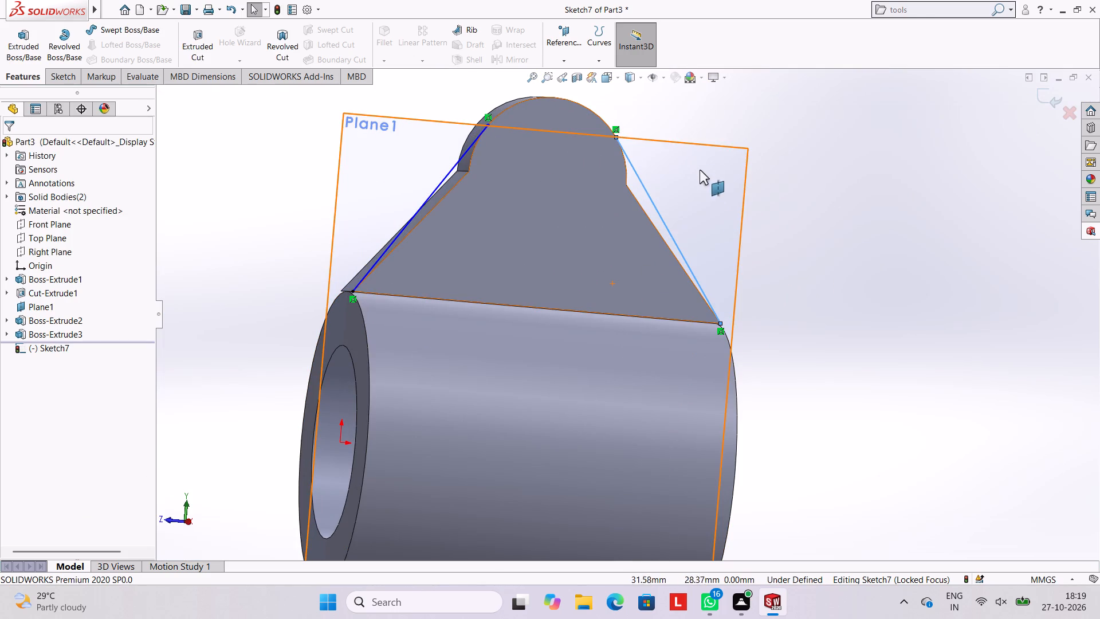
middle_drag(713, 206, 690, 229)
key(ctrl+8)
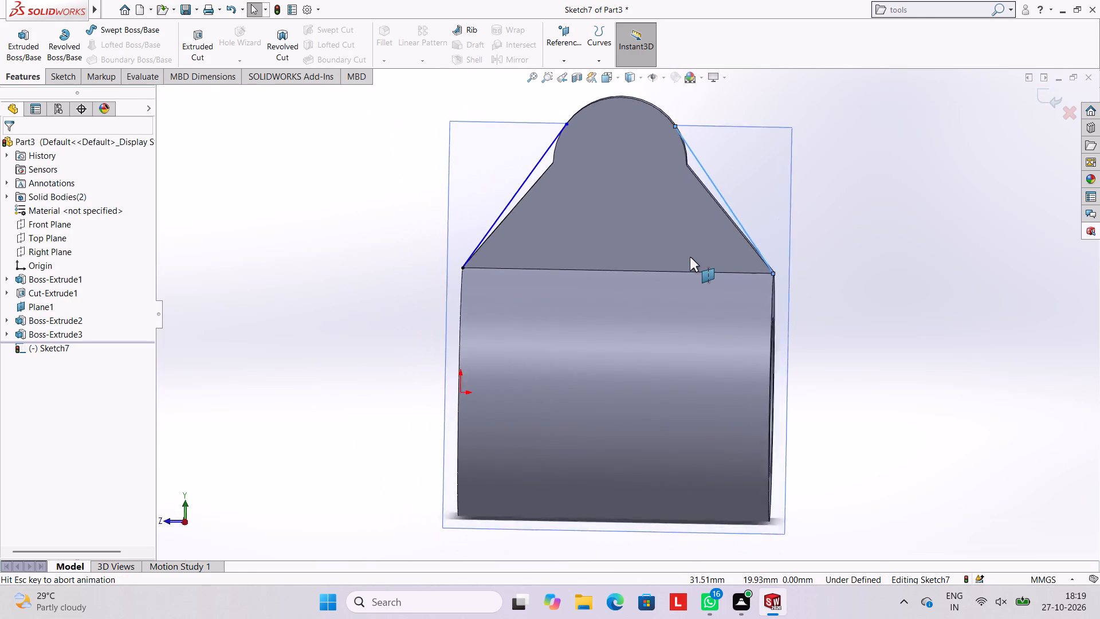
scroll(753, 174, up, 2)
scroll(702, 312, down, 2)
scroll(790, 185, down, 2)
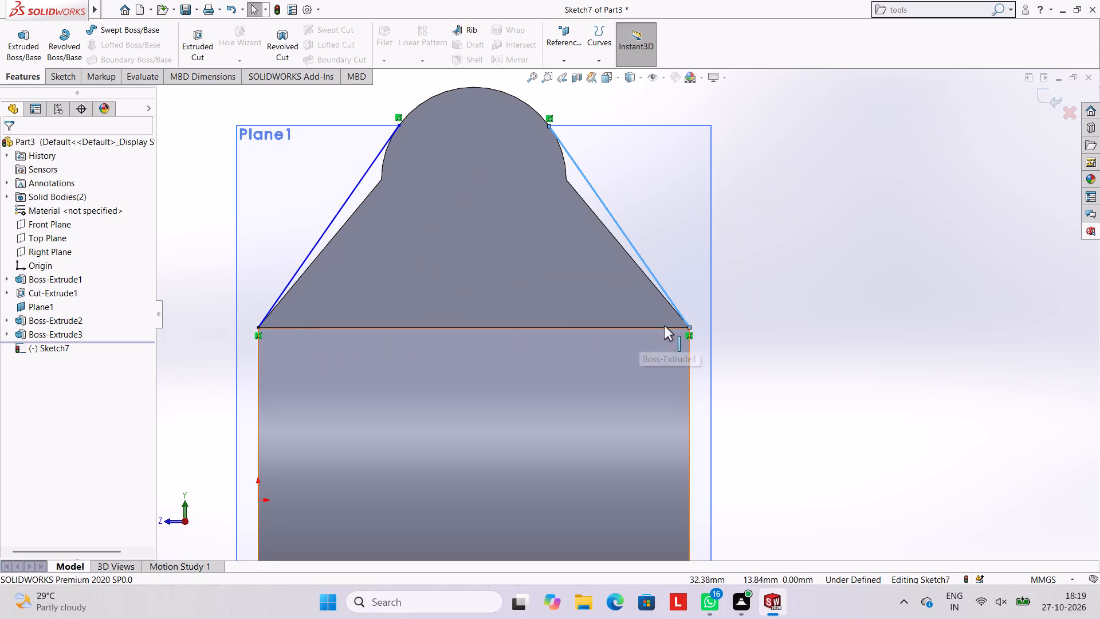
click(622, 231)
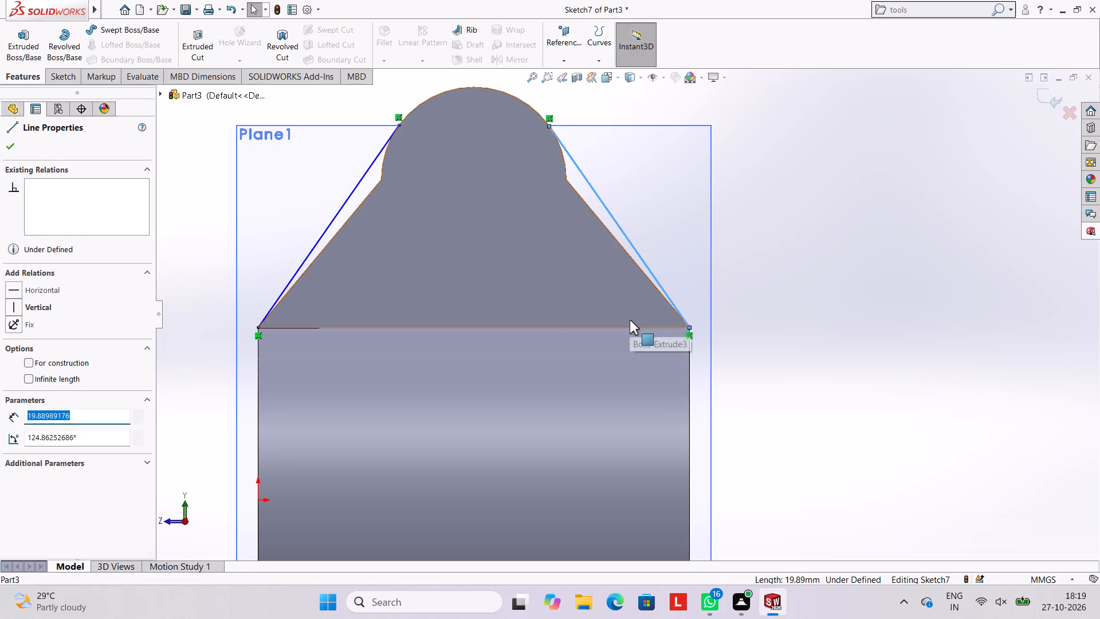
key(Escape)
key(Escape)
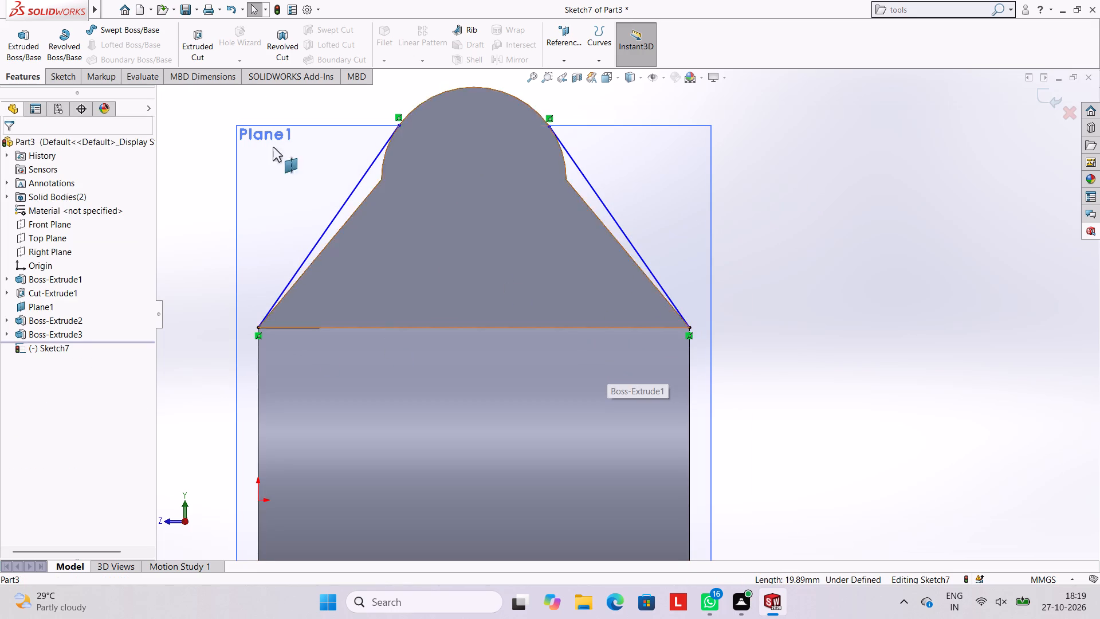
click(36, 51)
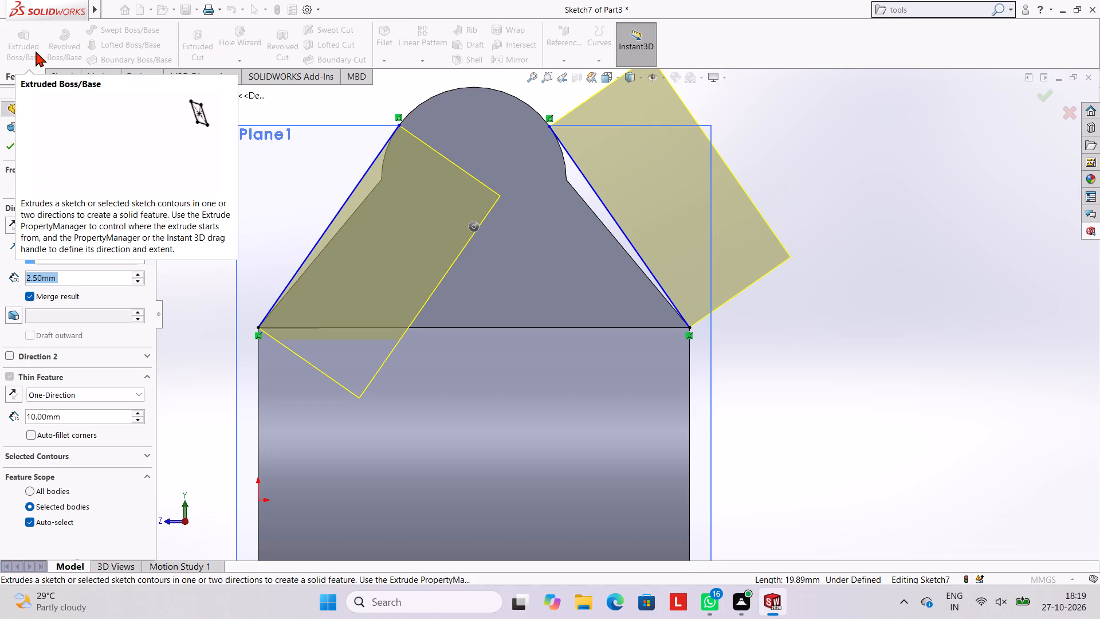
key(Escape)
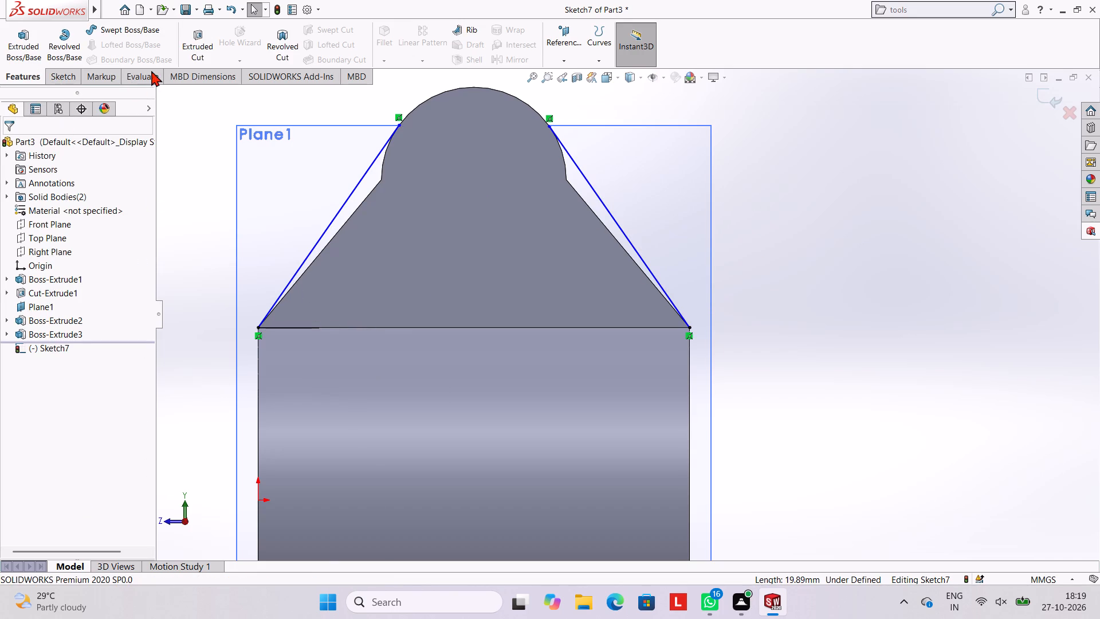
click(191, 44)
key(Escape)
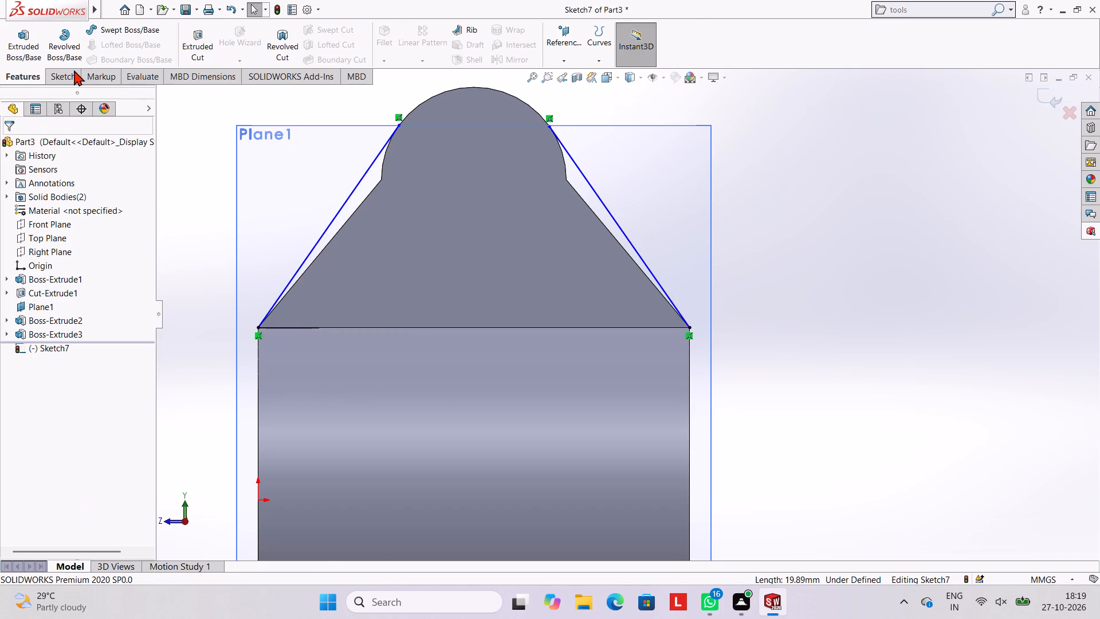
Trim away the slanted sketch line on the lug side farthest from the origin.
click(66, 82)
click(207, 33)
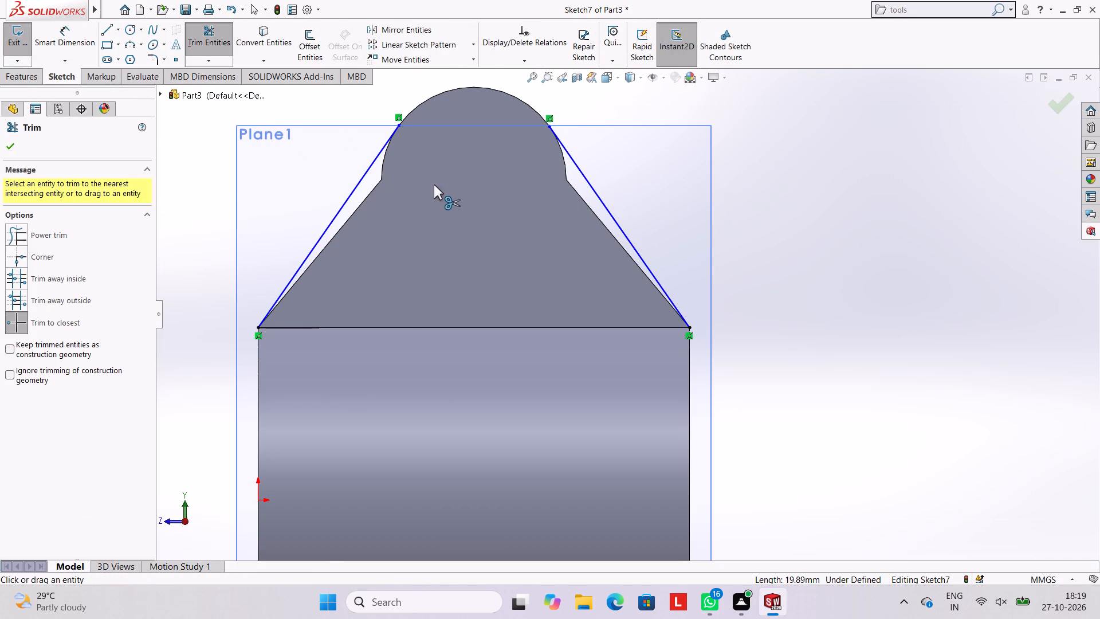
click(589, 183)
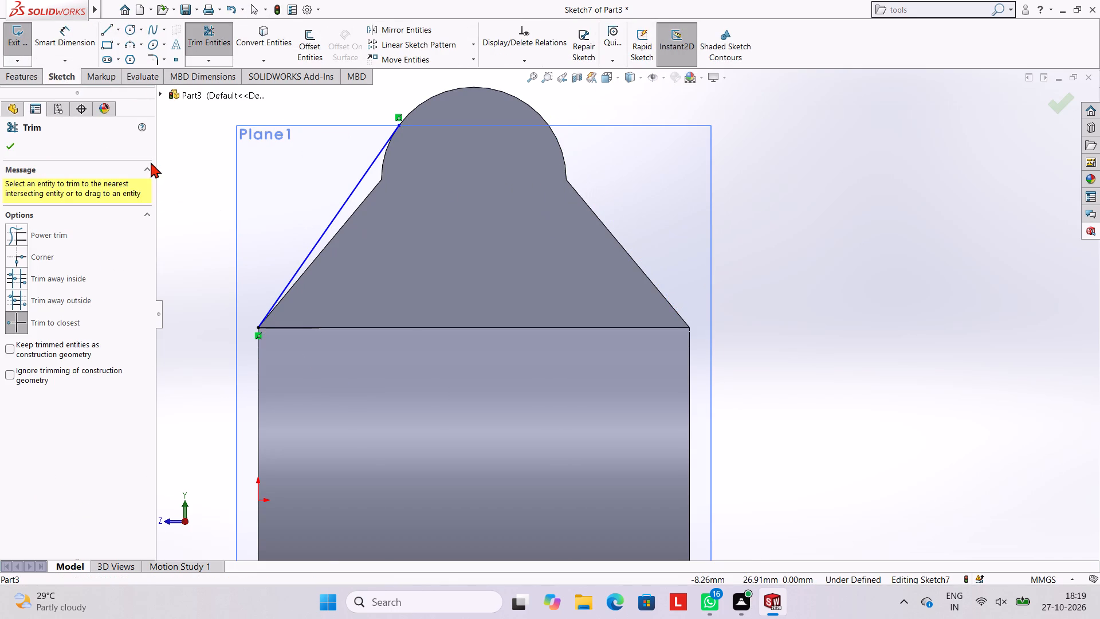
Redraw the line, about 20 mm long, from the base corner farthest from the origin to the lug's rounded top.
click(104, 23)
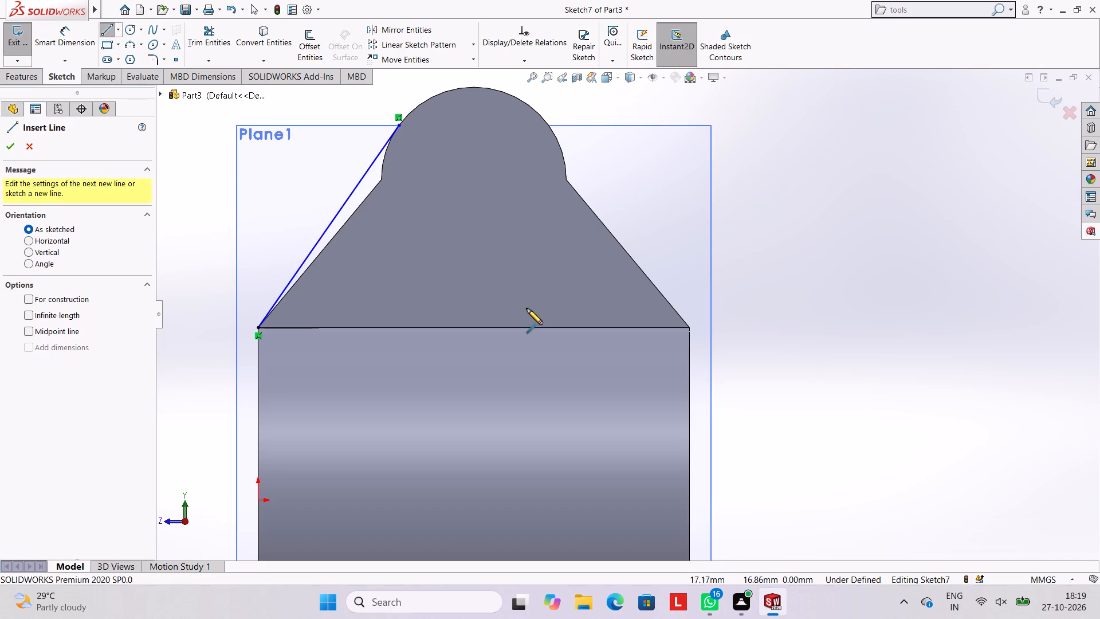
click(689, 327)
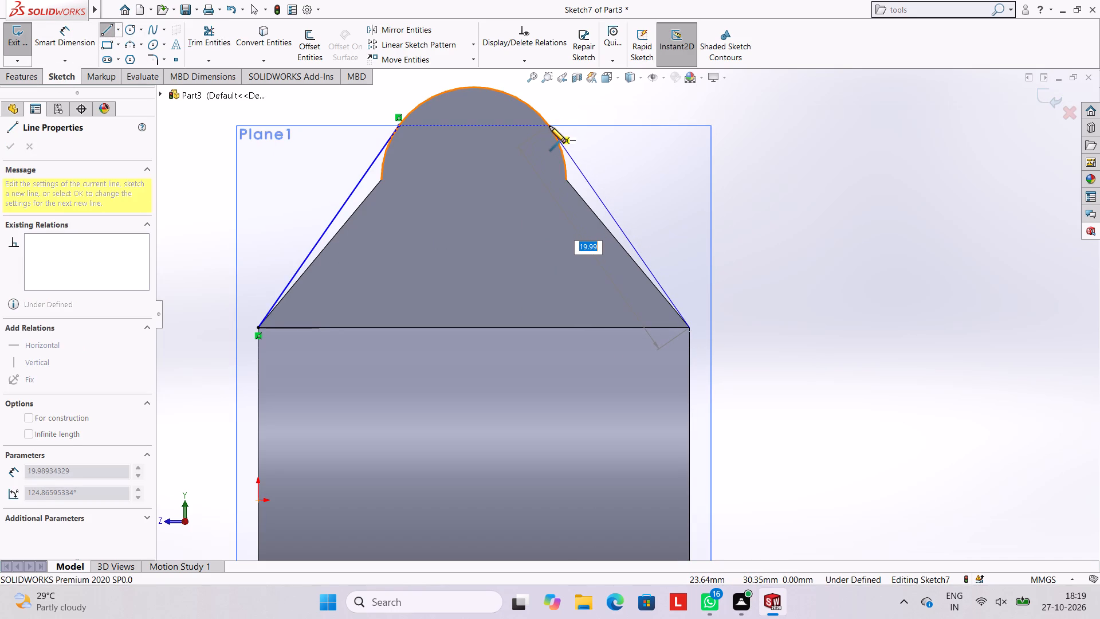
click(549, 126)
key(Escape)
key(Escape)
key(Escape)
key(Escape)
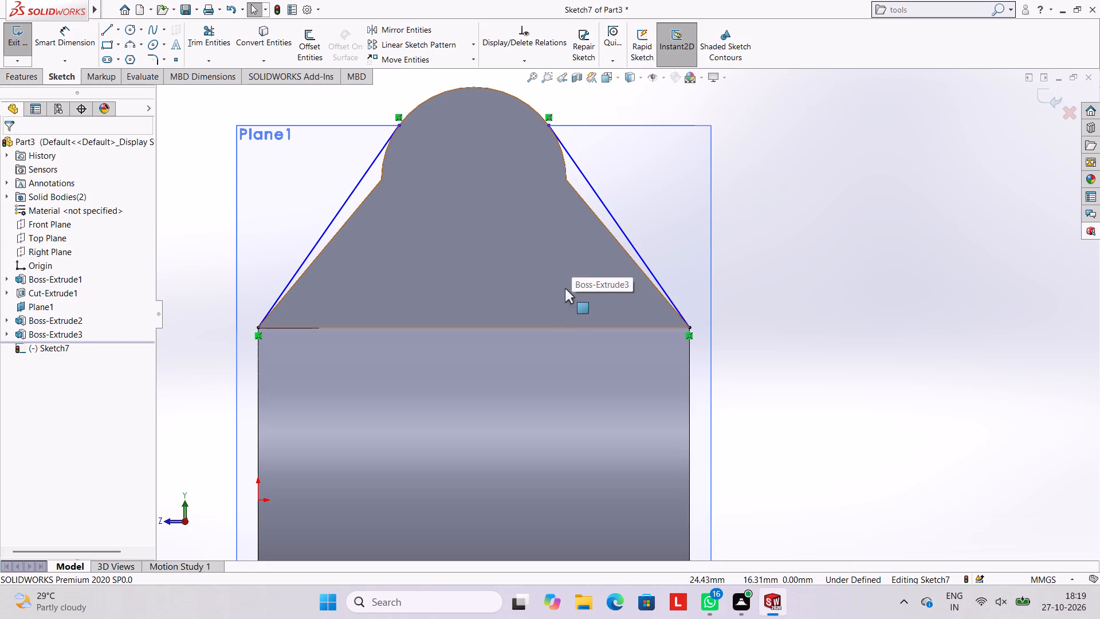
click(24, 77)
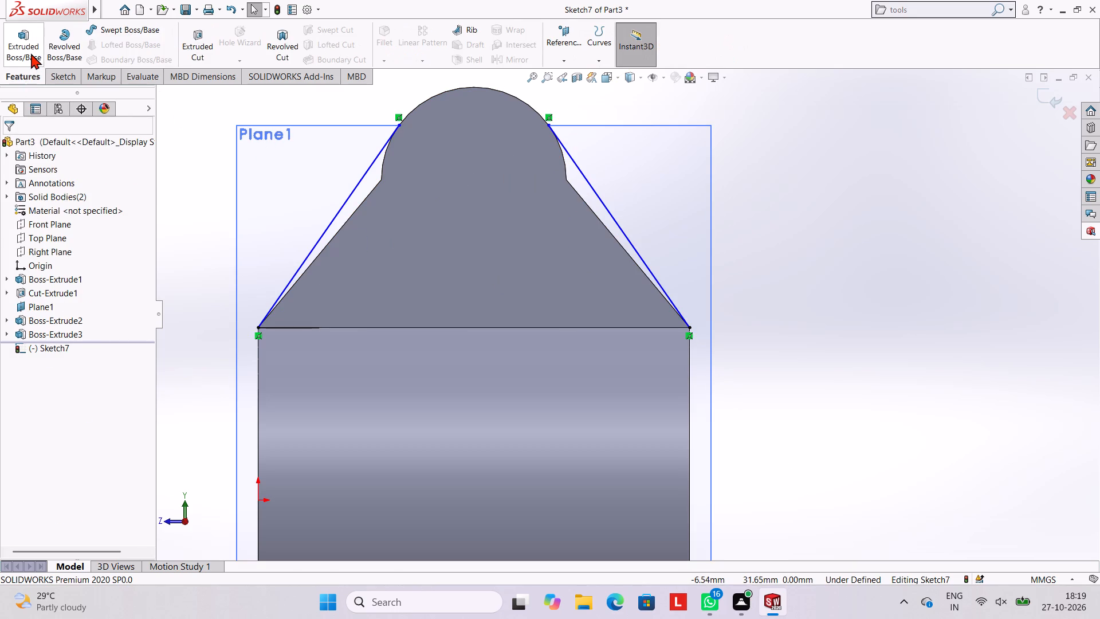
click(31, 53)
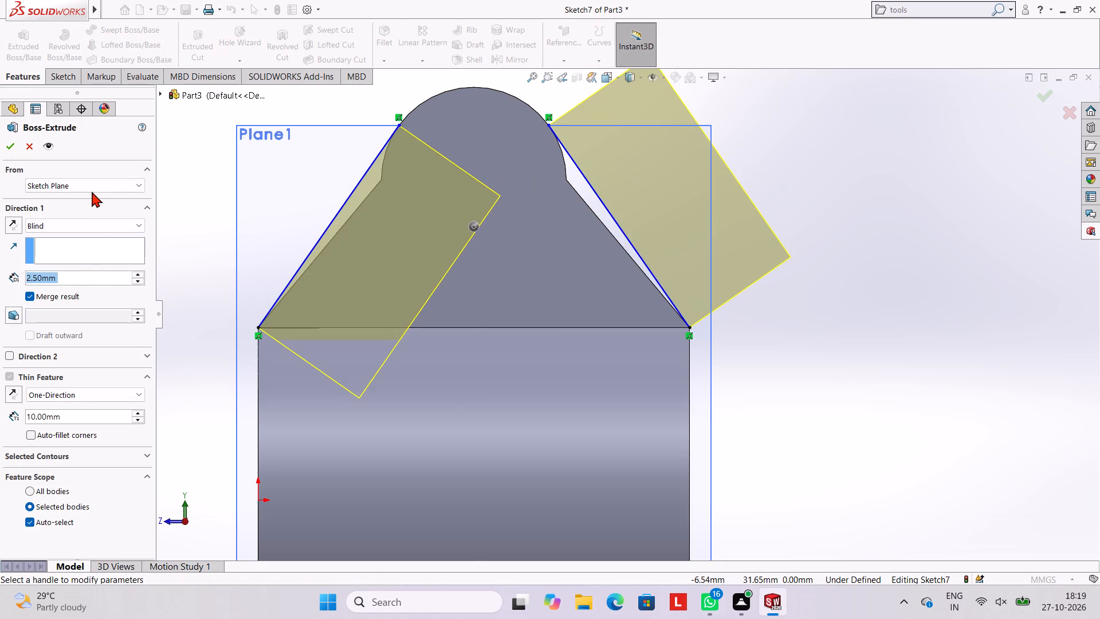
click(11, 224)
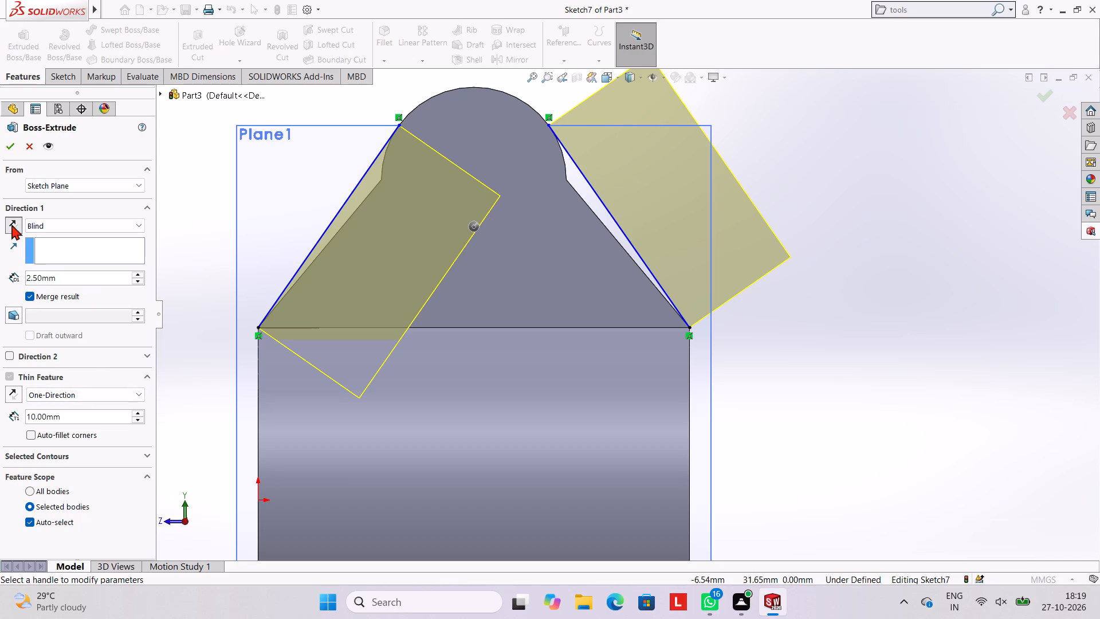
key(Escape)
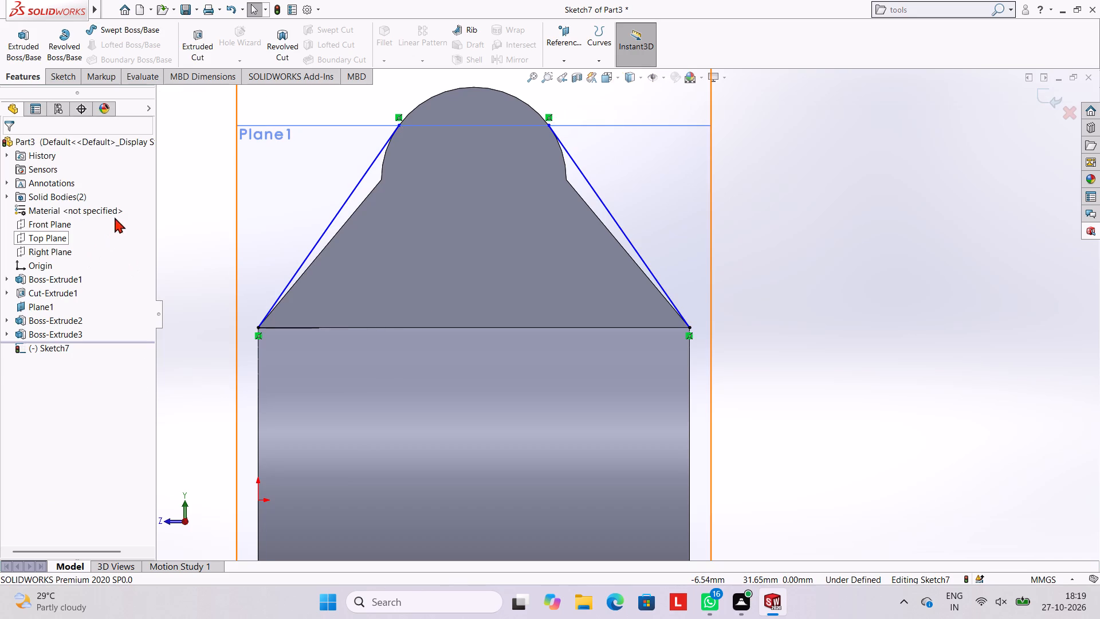
Trim away the redrawn line so that only the slanted line from the origin-end base corner remains.
click(61, 83)
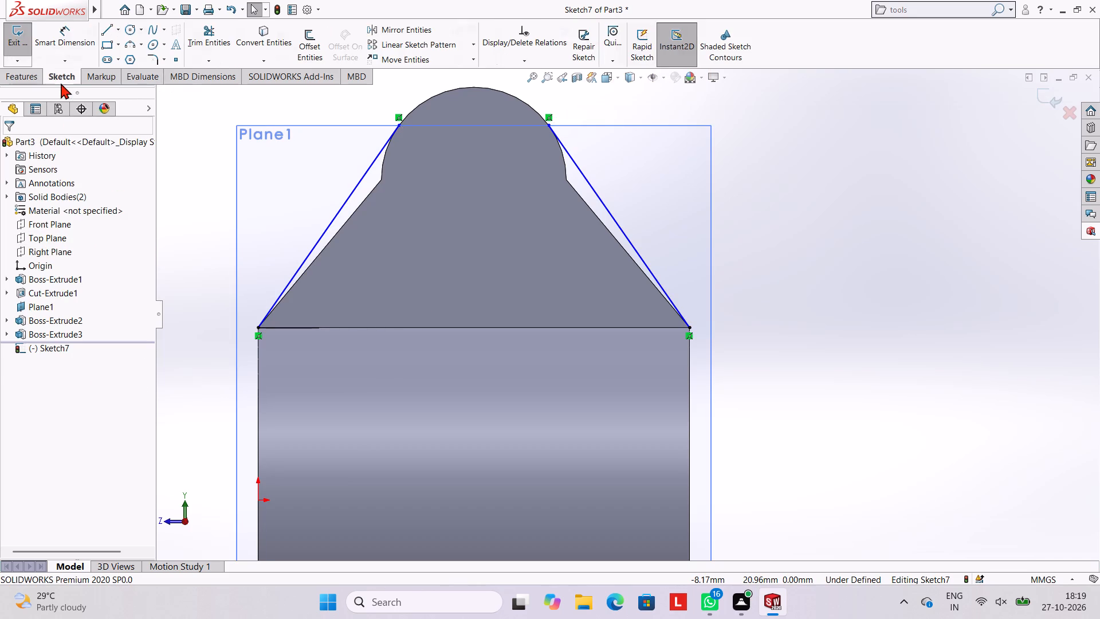
click(221, 41)
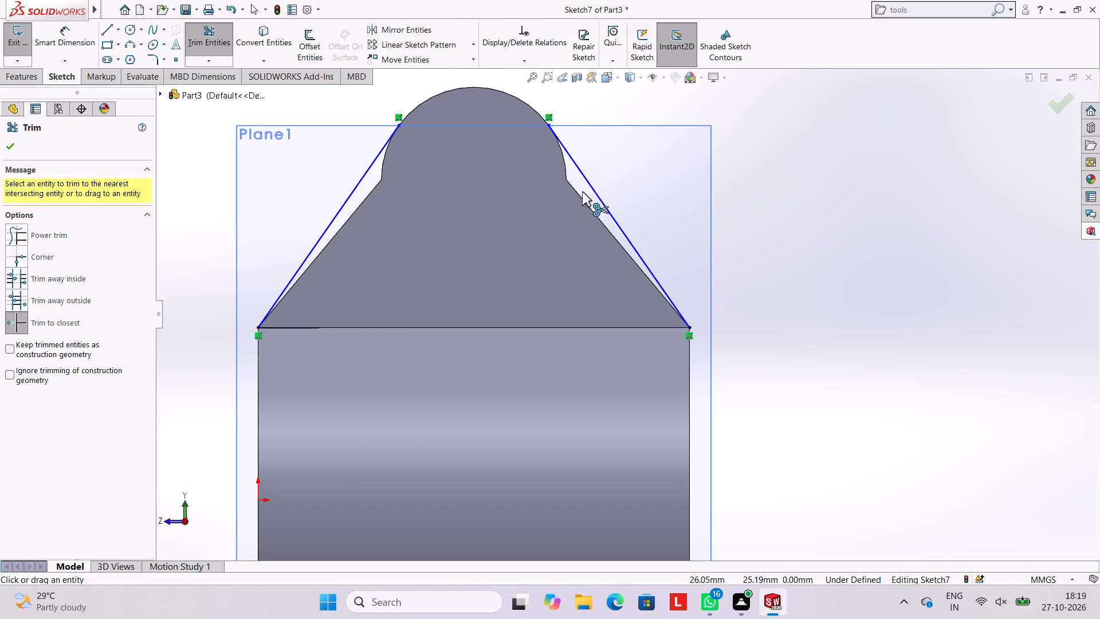
click(596, 197)
key(Escape)
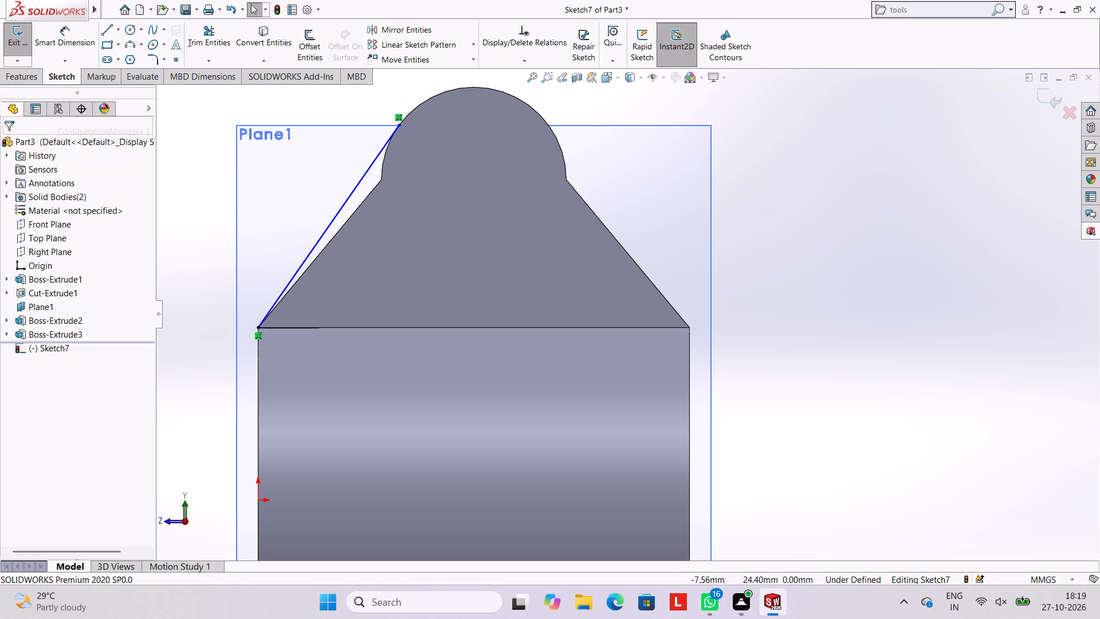
Start Boss-Extrude, close the remaining line's sketch with model edges in the reversed direction, and cancel the extrusion itself.
click(21, 83)
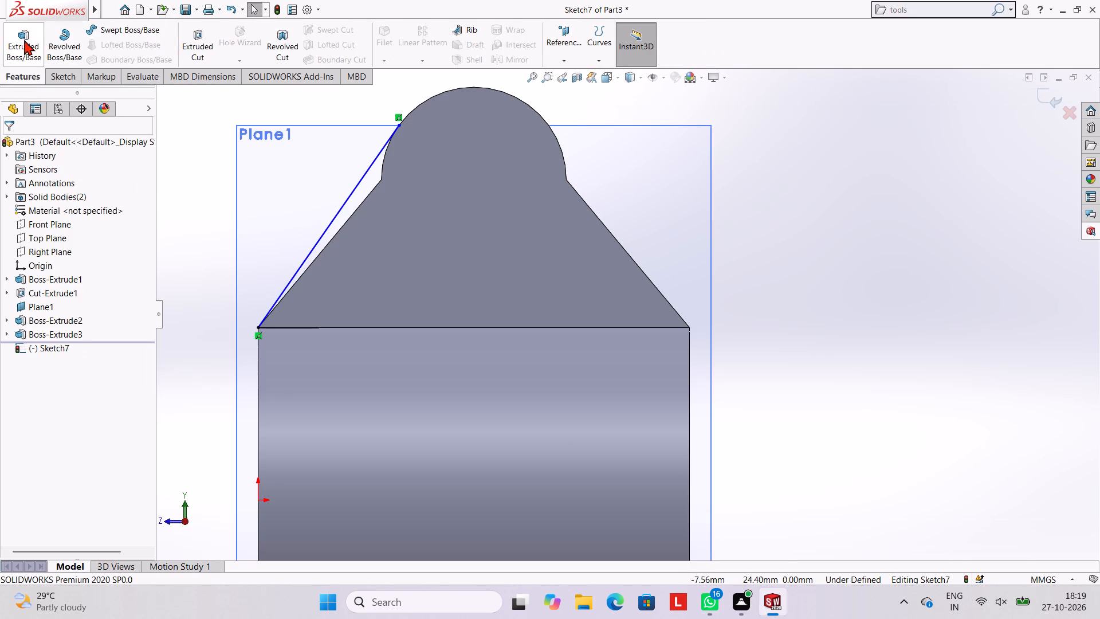
click(23, 39)
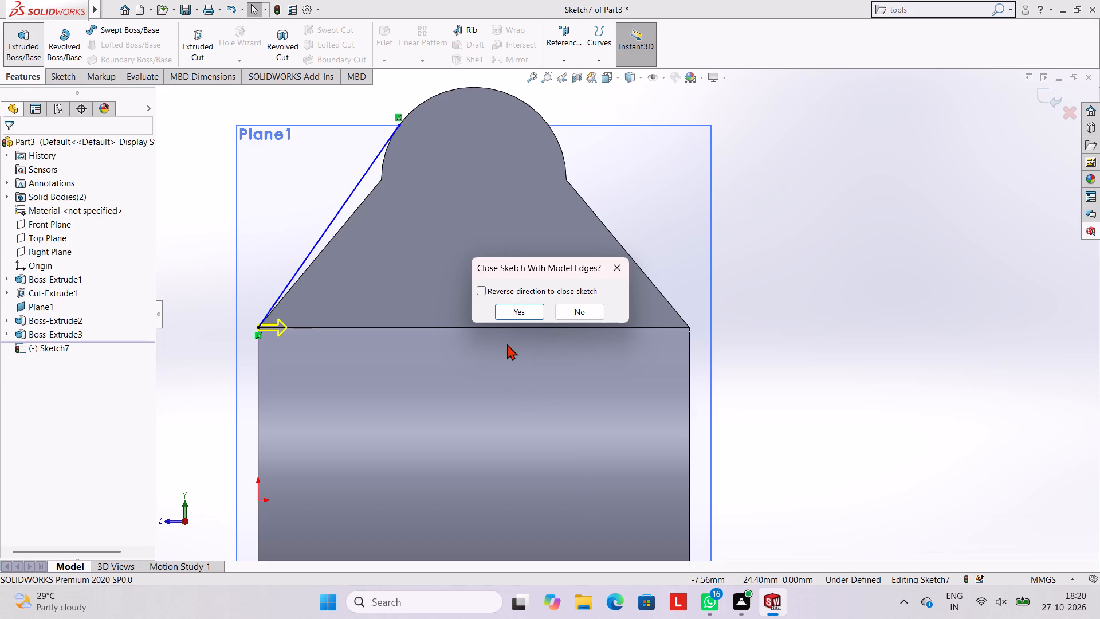
click(480, 283)
click(479, 292)
click(514, 309)
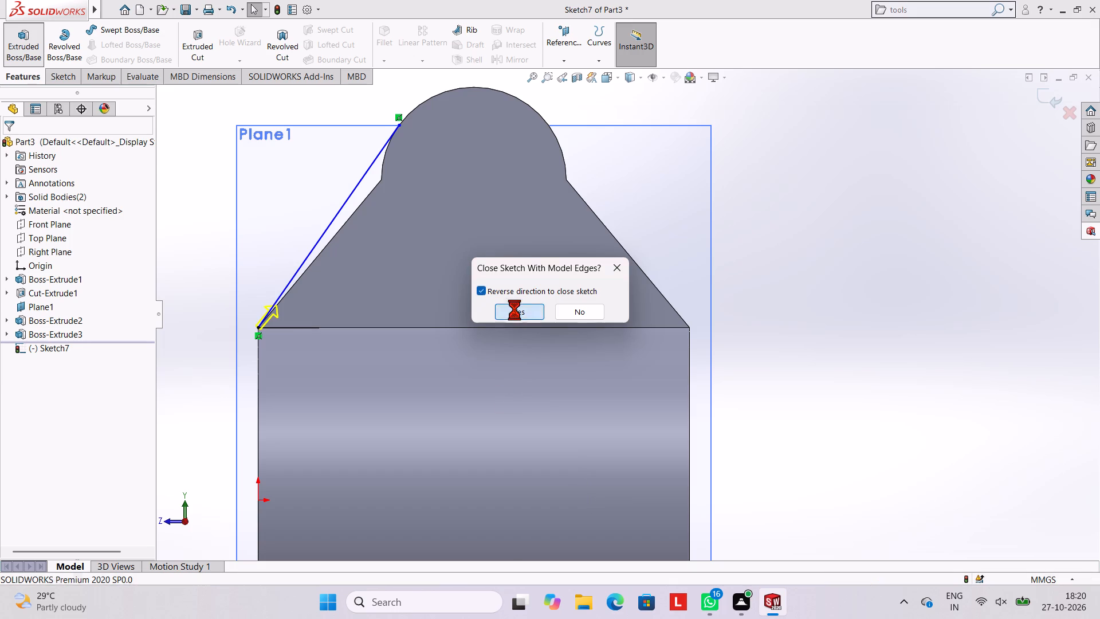
middle_drag(399, 241, 457, 263)
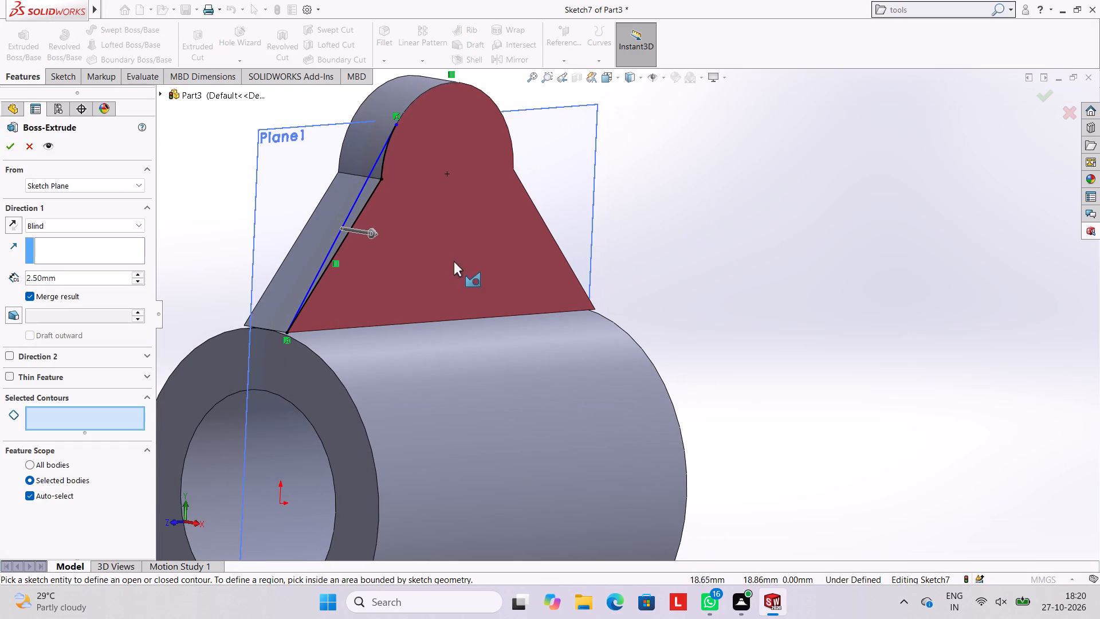
key(Escape)
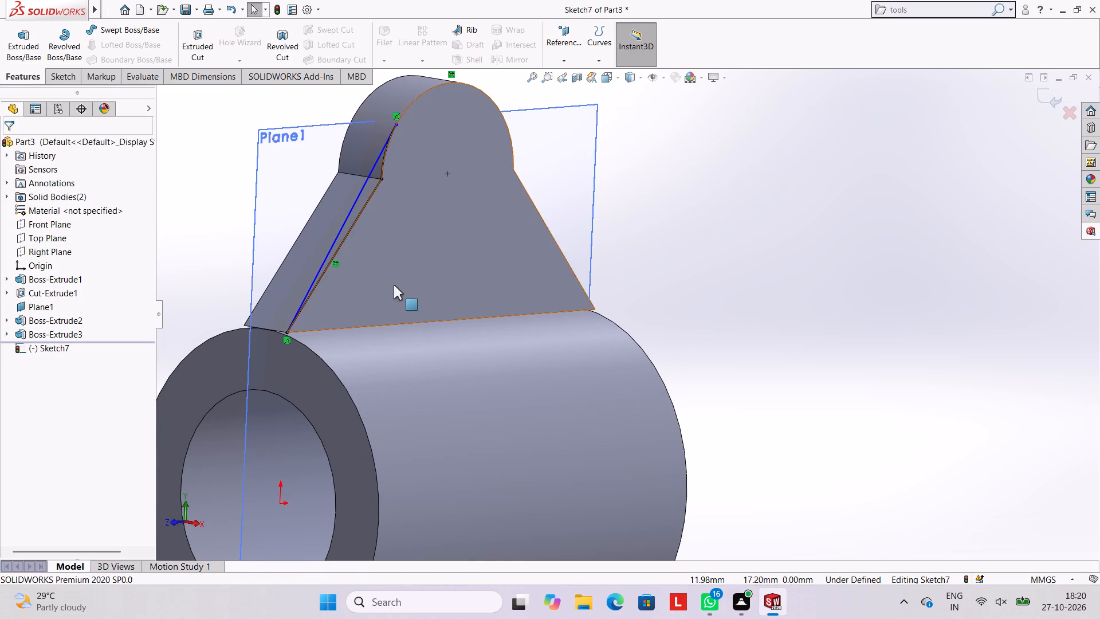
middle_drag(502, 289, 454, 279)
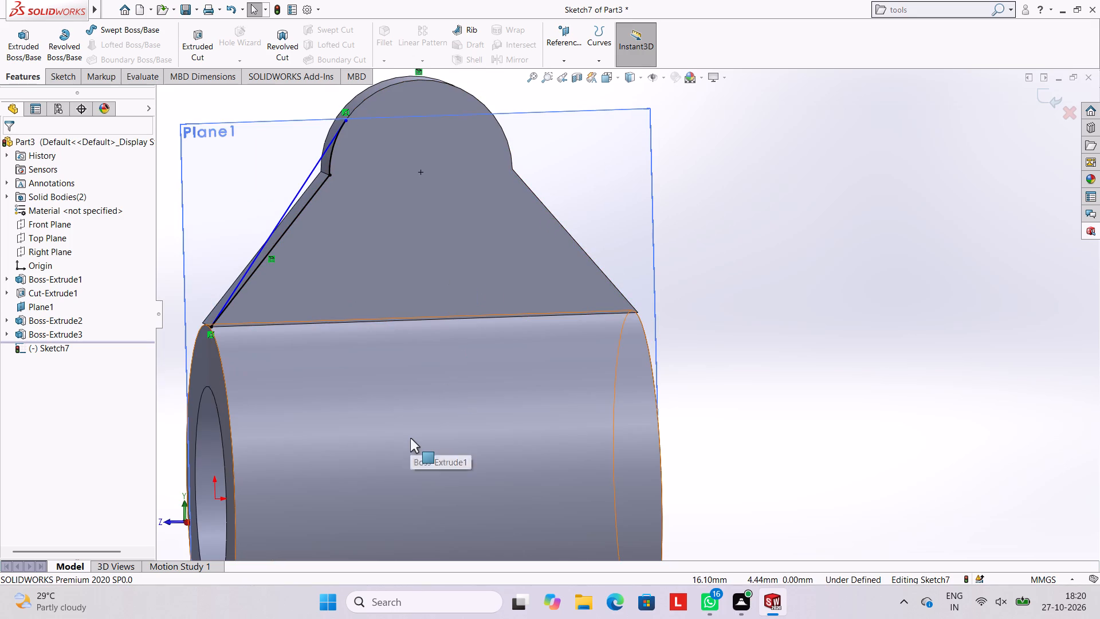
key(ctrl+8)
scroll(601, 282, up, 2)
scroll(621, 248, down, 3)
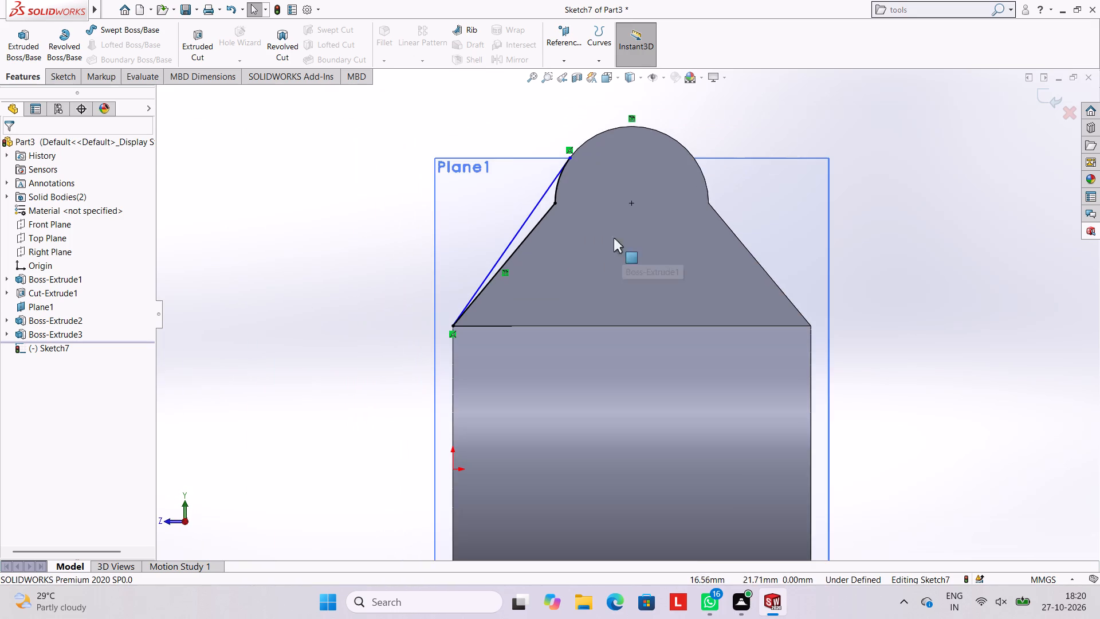
Sketch a line about 15.6 mm long on the lug's sloped edge, from the origin-end base corner to the arc's lower end.
scroll(609, 220, down, 3)
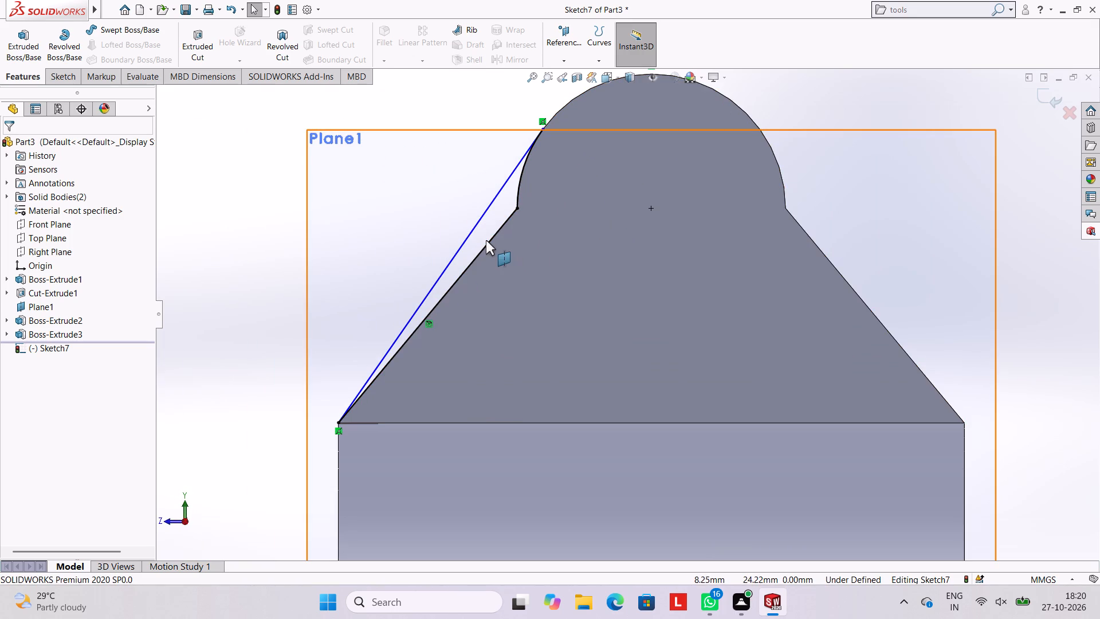
scroll(647, 241, up, 1)
scroll(647, 242, down, 2)
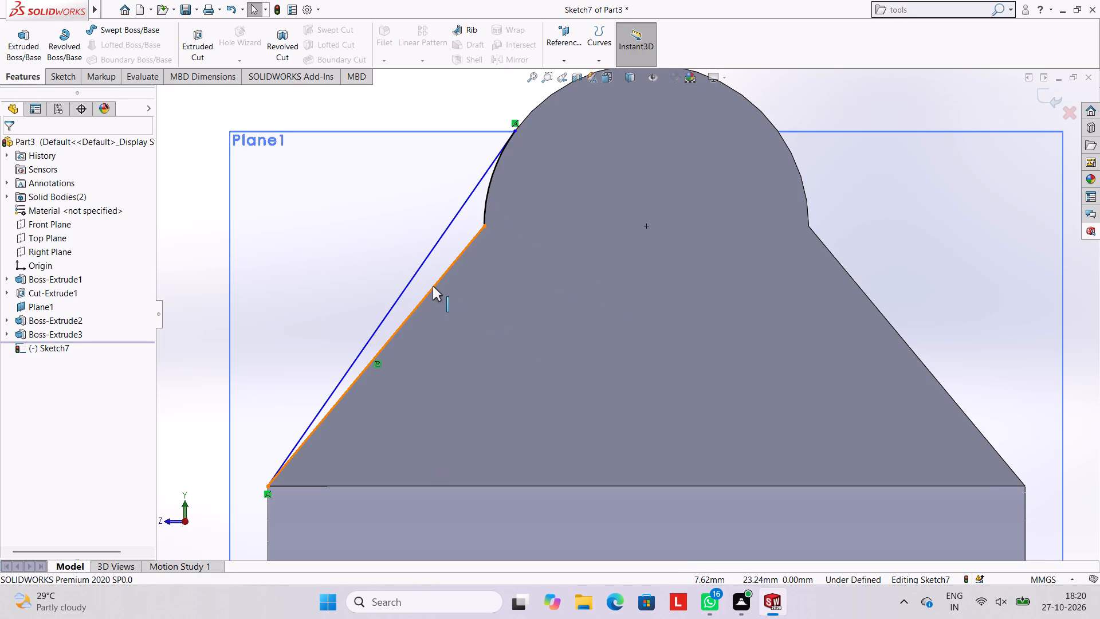
click(64, 67)
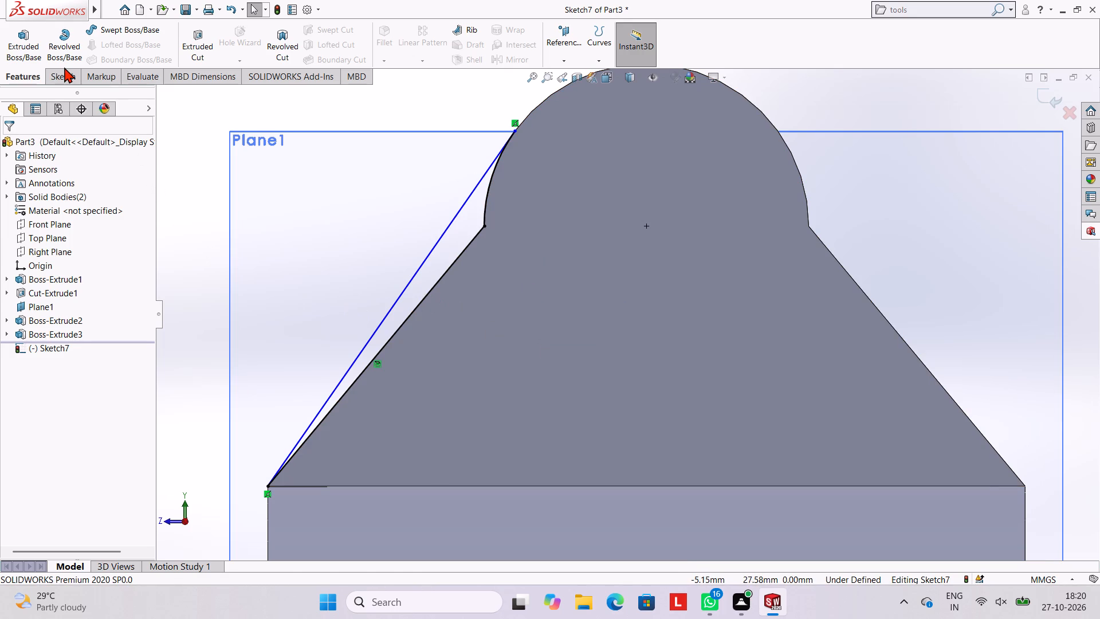
click(74, 72)
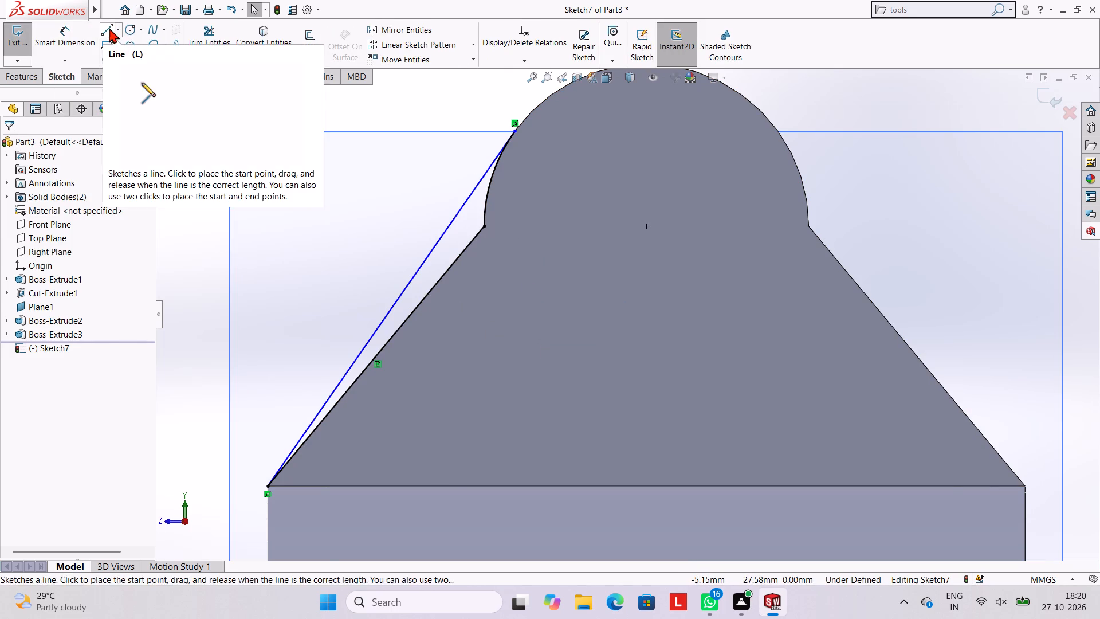
click(109, 28)
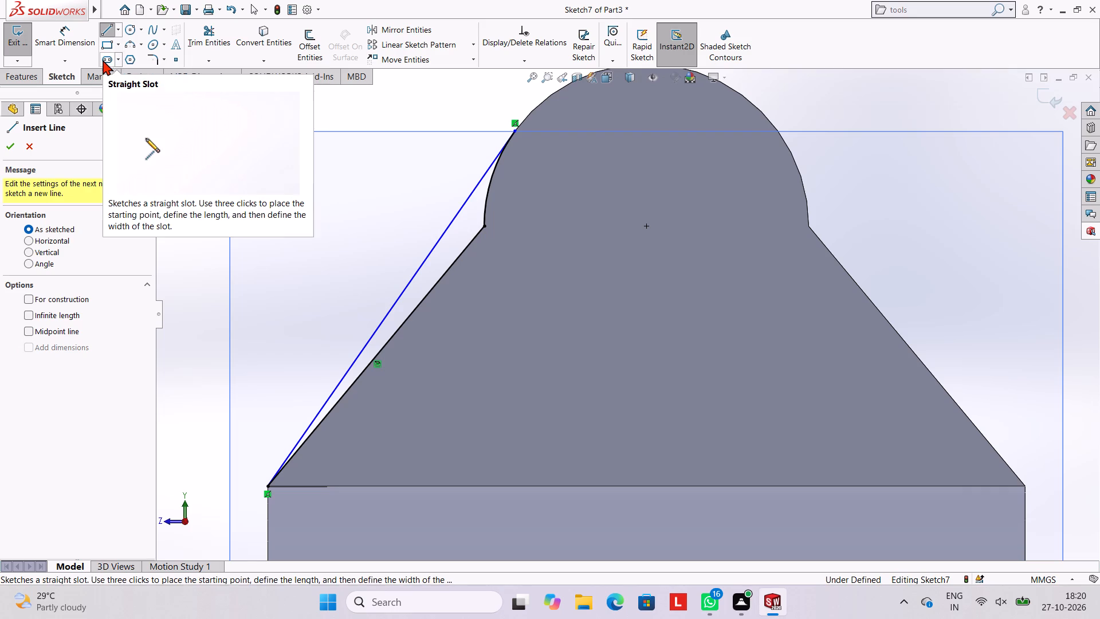
click(268, 486)
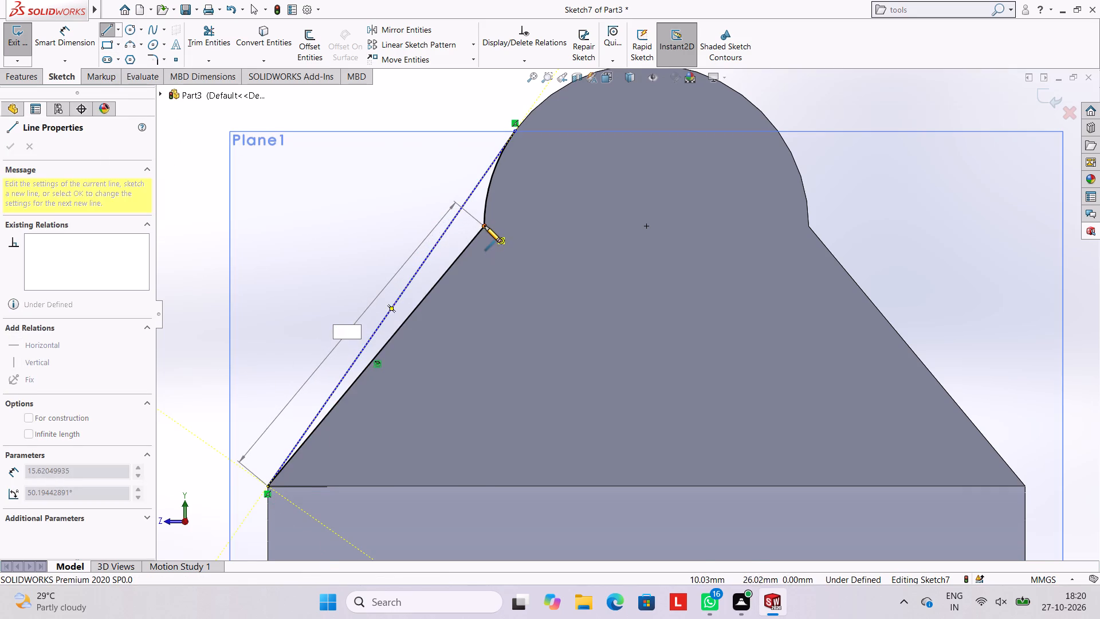
click(485, 226)
key(Escape)
key(Escape)
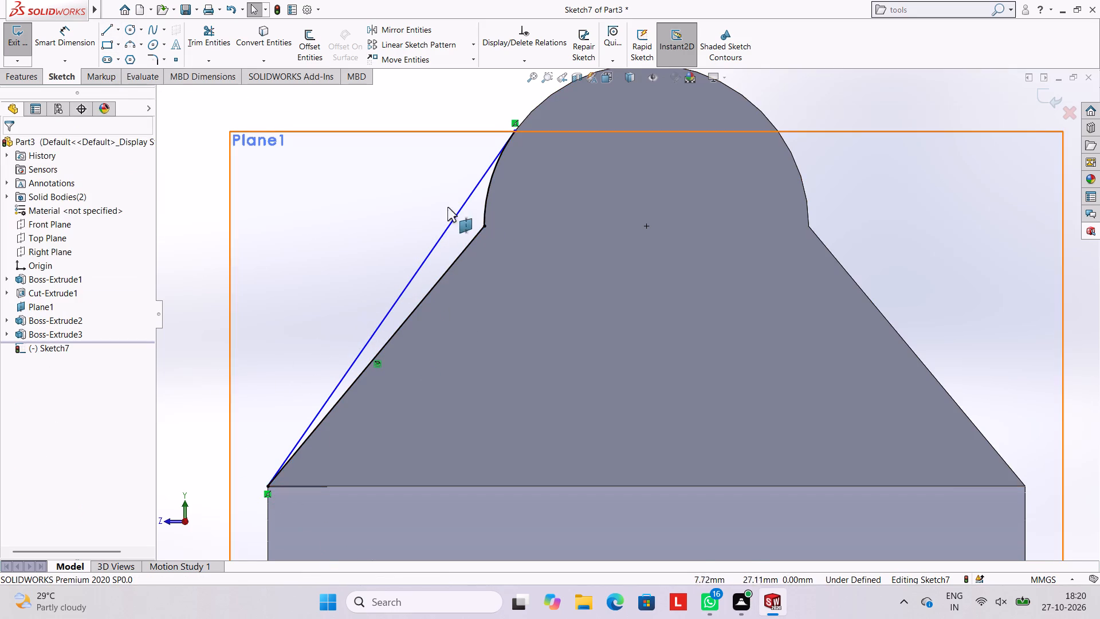
Dimension the horizontal distance between the outer slanted line's endpoints on the origin side, placing the dimension above the line.
click(72, 36)
click(515, 128)
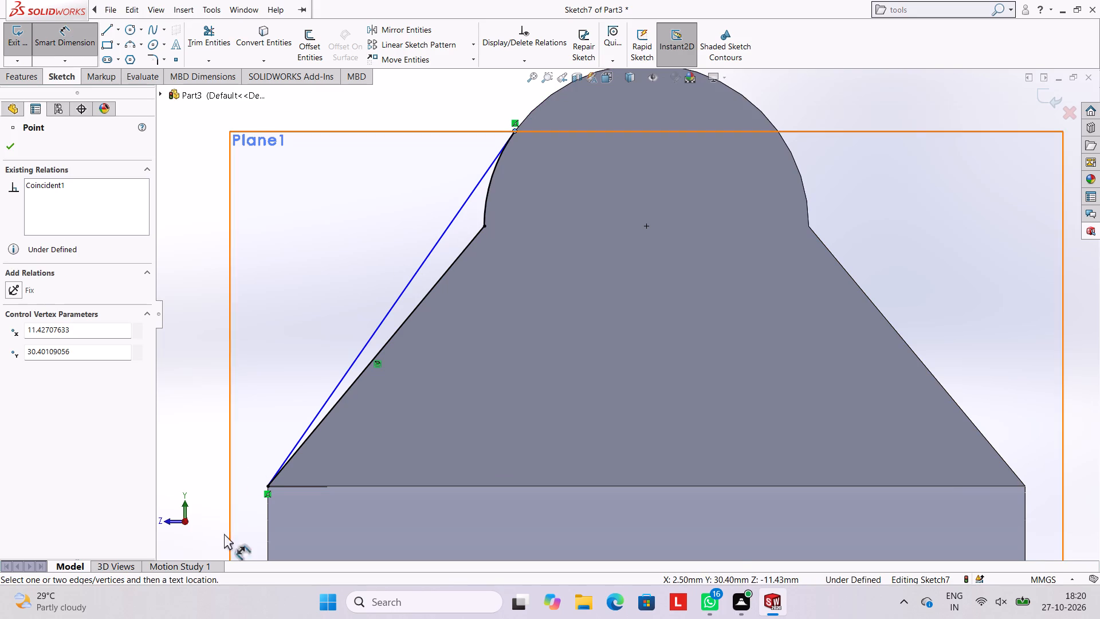
click(265, 485)
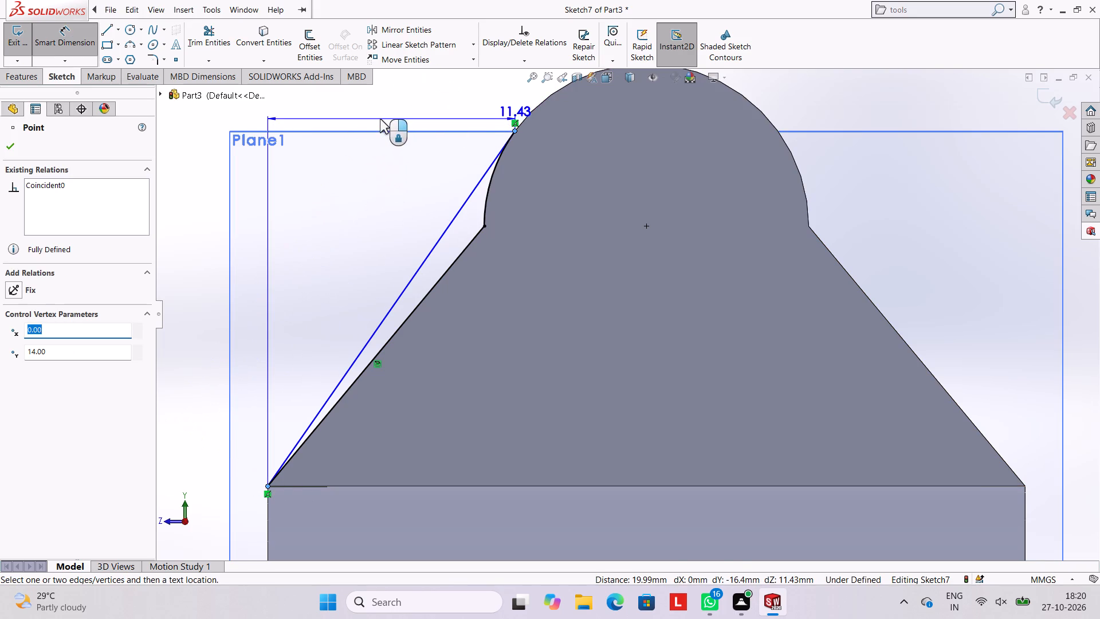
click(359, 111)
click(309, 88)
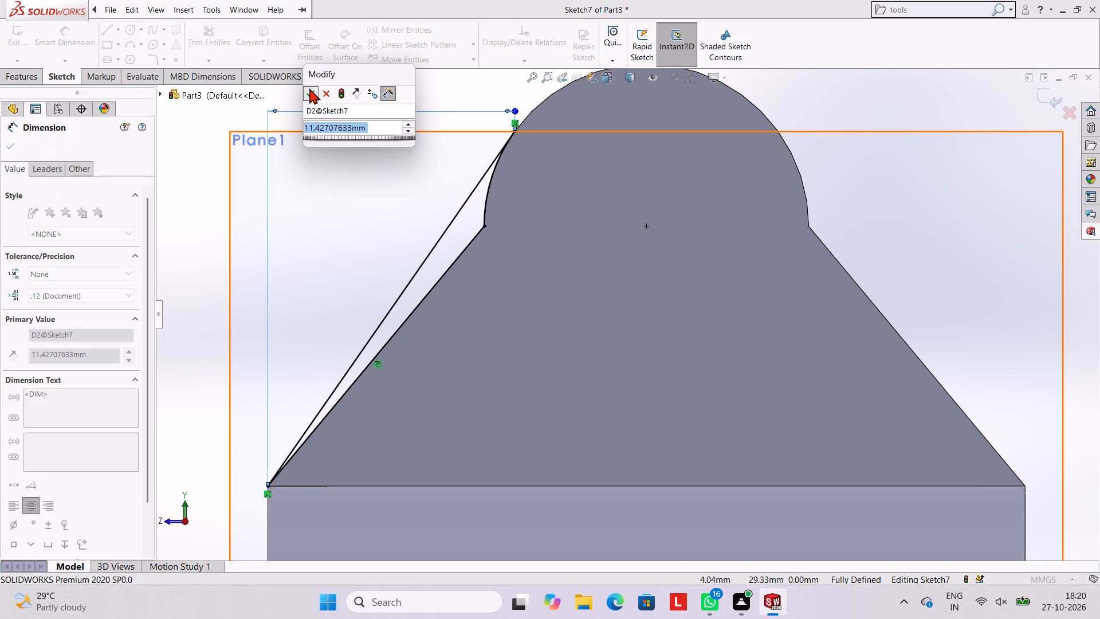
click(203, 133)
Sketch a slanted line from the base corner farthest from the origin to the rounded top where it crosses Plane1's upper edge.
scroll(795, 332, up, 2)
scroll(794, 330, down, 1)
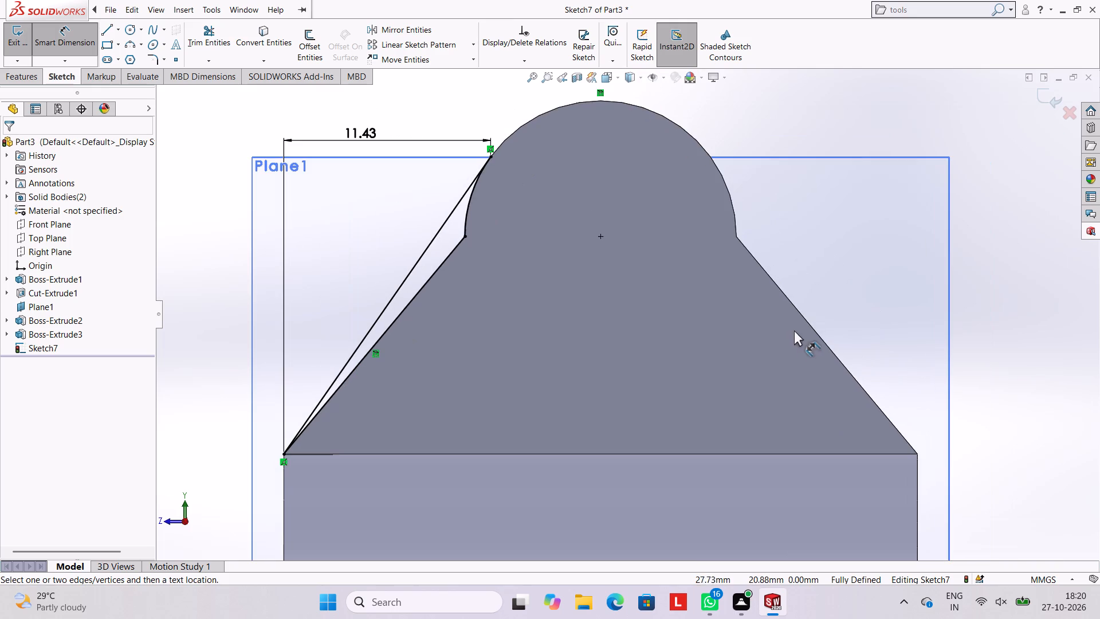
scroll(865, 297, up, 1)
scroll(861, 297, down, 2)
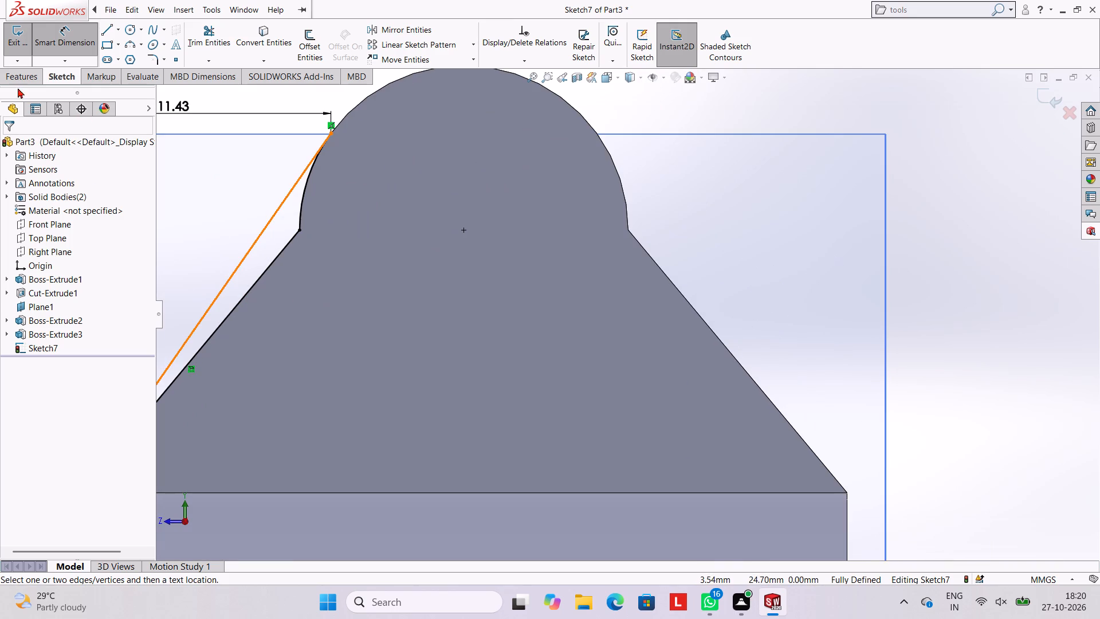
click(27, 75)
click(62, 70)
click(104, 33)
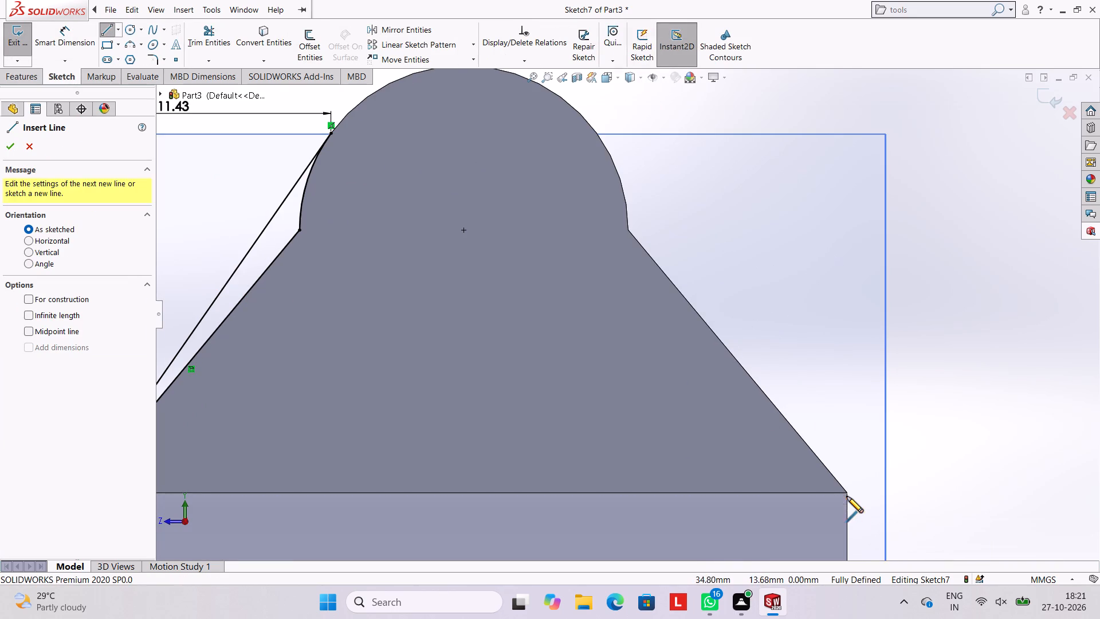
click(846, 491)
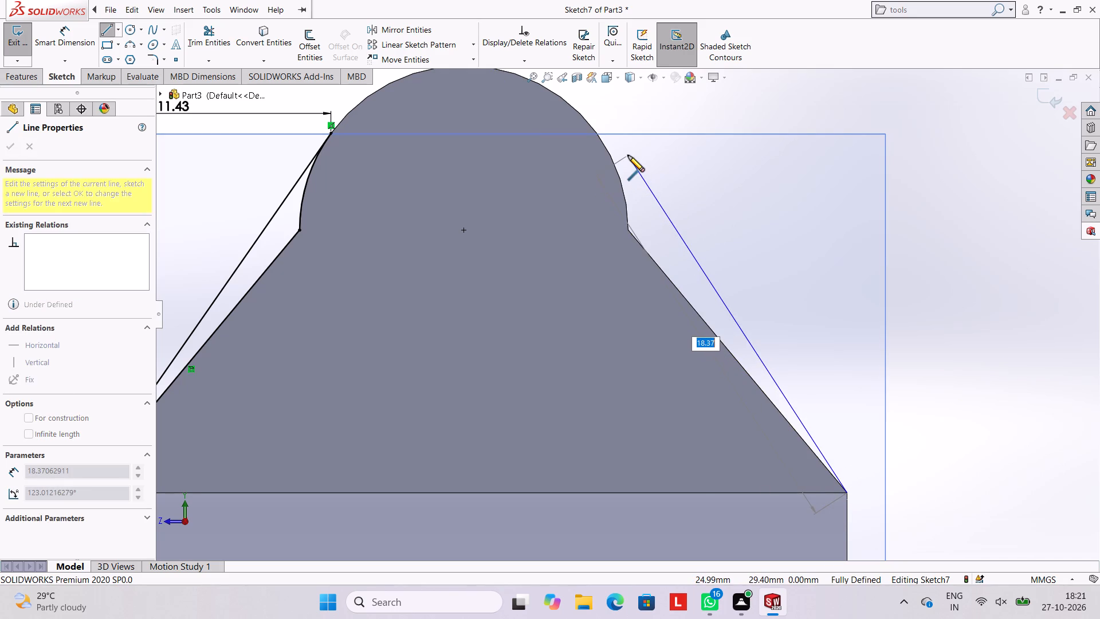
click(598, 132)
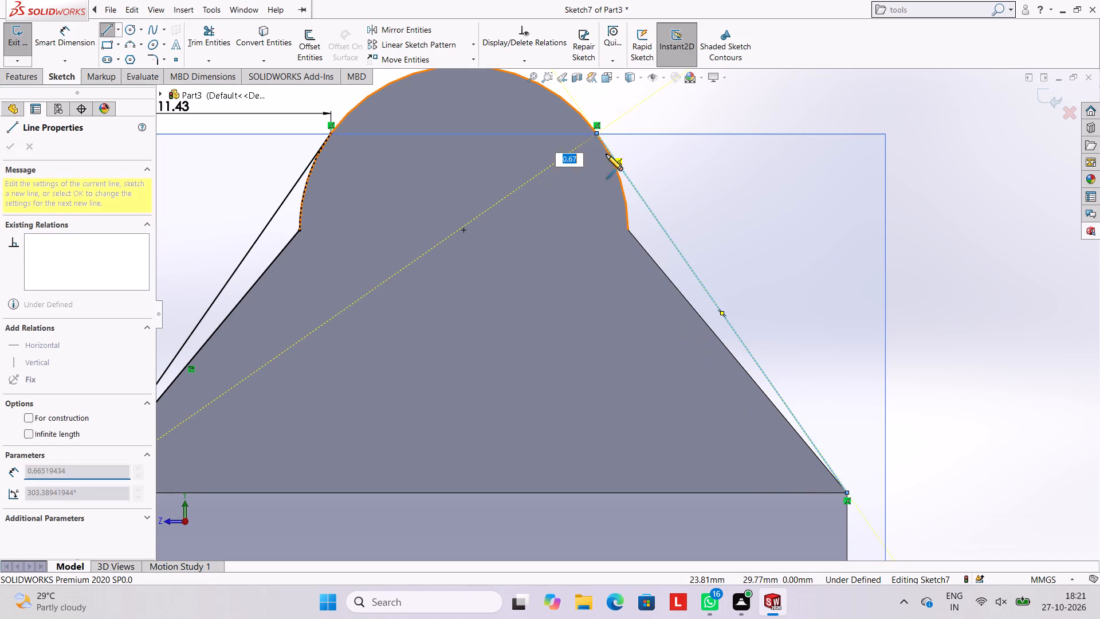
key(Escape)
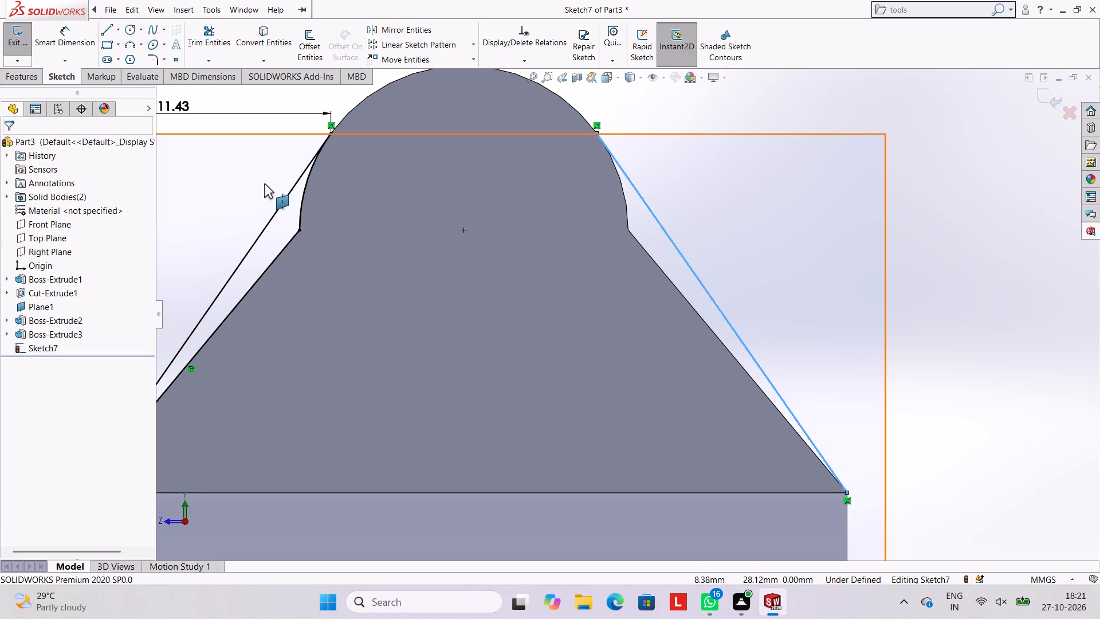
Sketch a line on the lug's sloped edge from the base corner farthest from the origin to the arc's lower end.
click(108, 31)
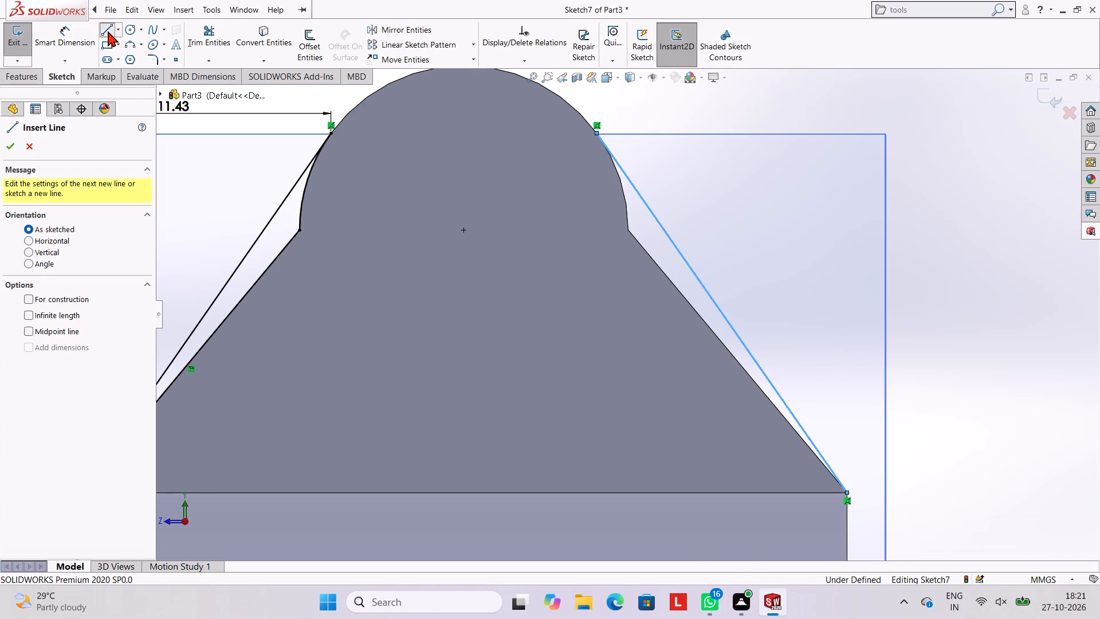
click(847, 492)
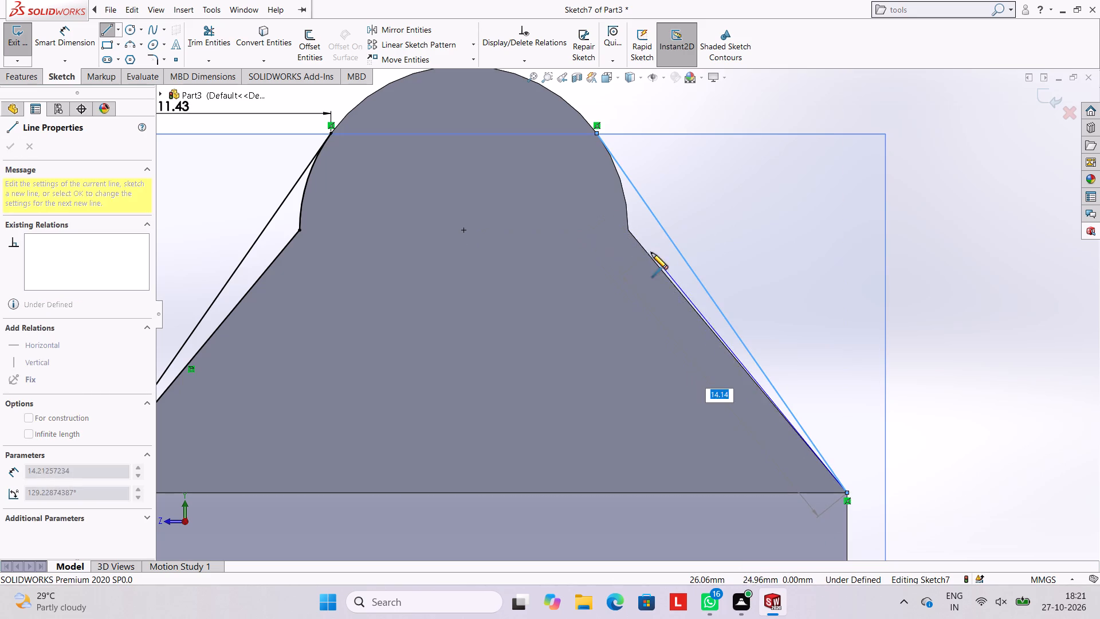
click(628, 231)
key(Escape)
key(Escape)
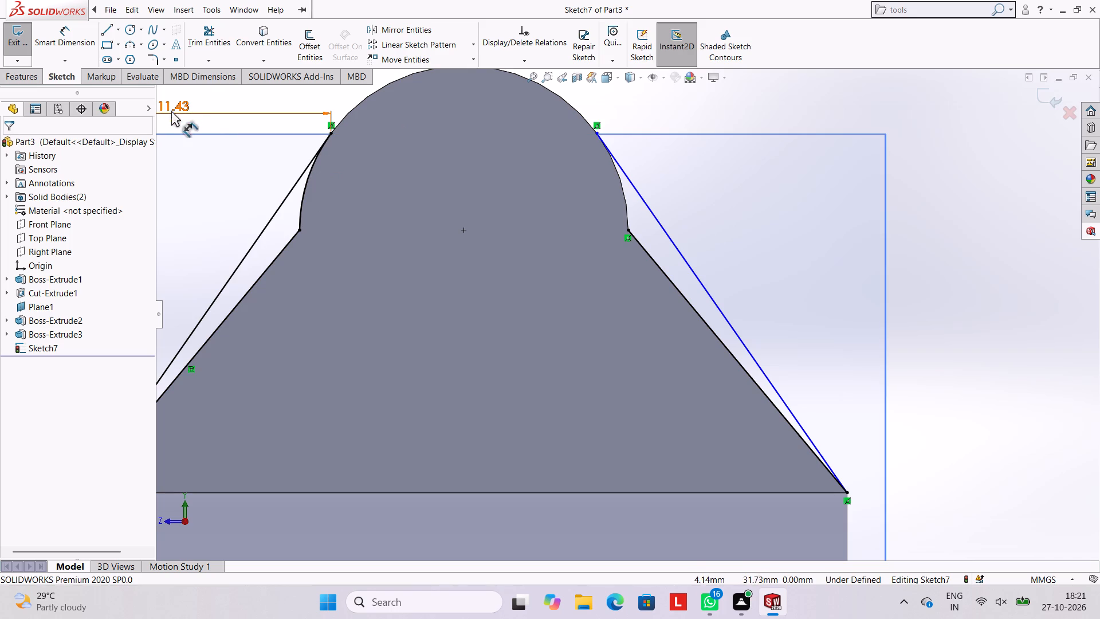
Draw a 15 mm diameter circle centred on the centre of the lug's rounded top.
click(131, 30)
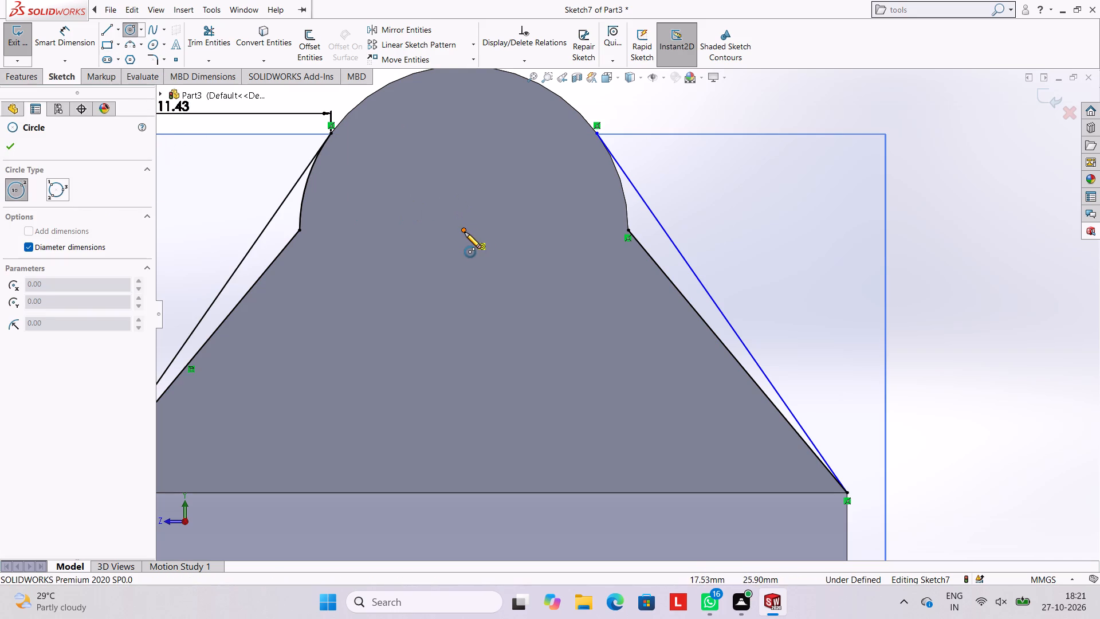
click(465, 232)
text(15)
key(Return)
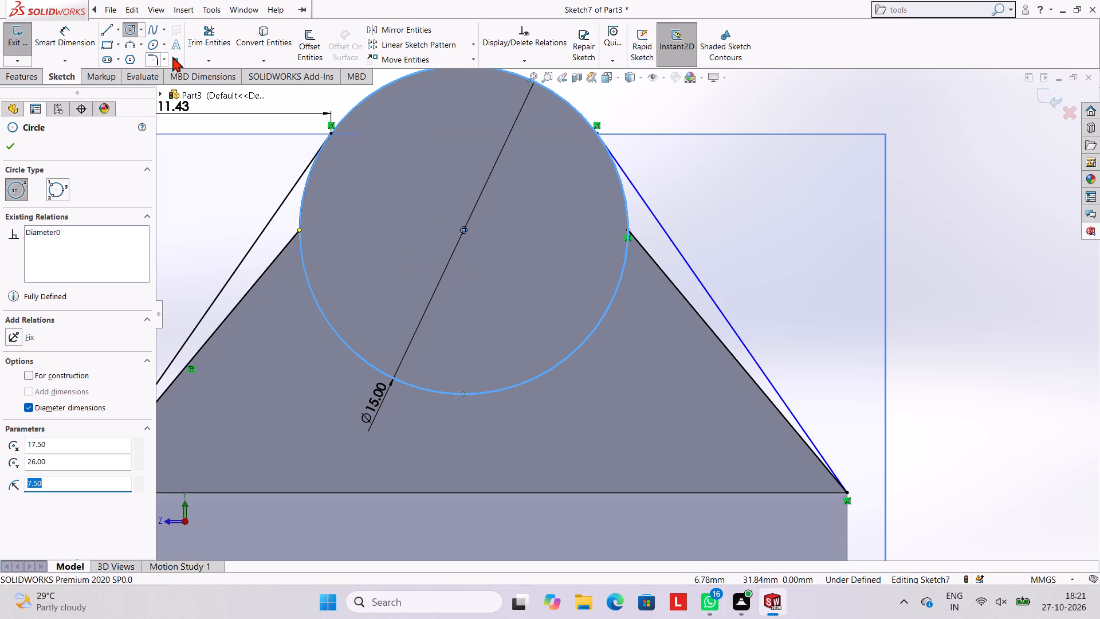
Trim away the circle's lower half and its top arc between the two outer slanted lines.
click(221, 33)
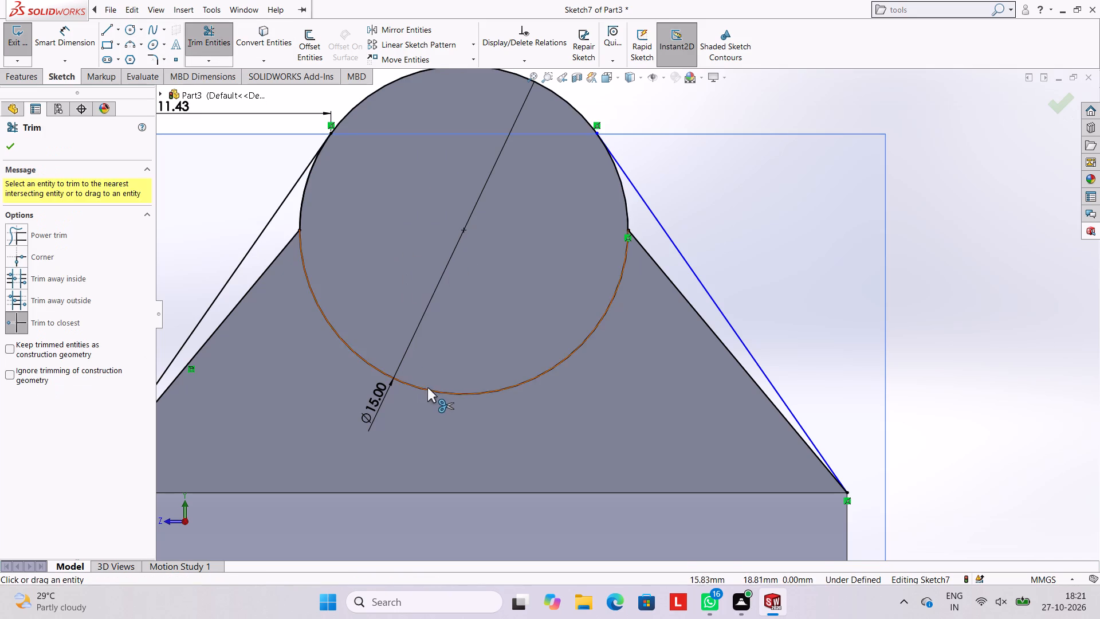
click(427, 387)
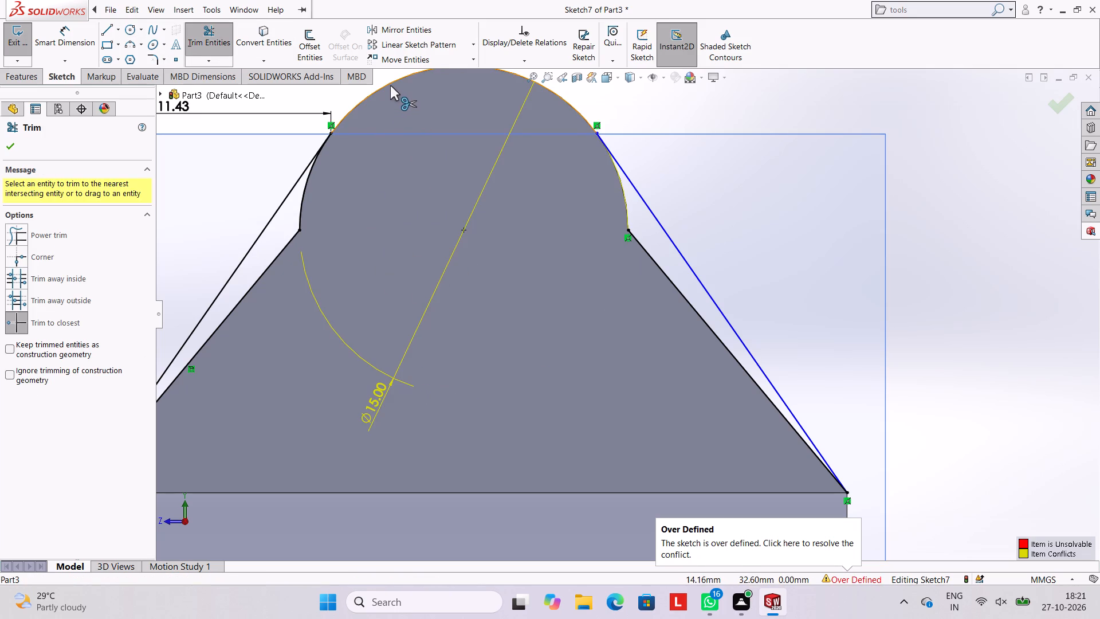
click(390, 85)
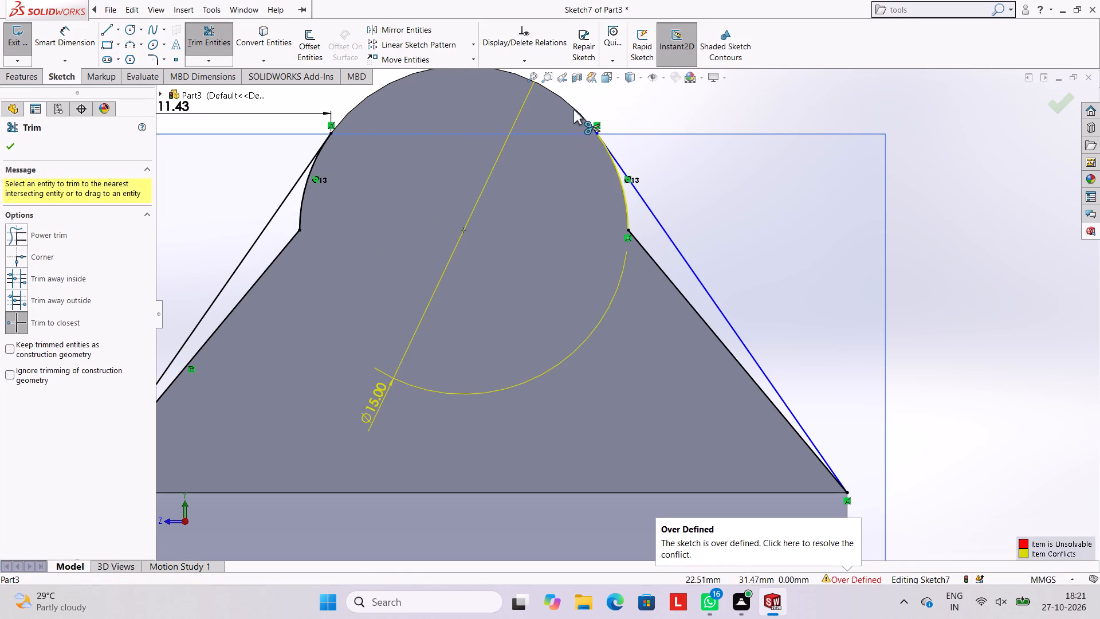
key(Escape)
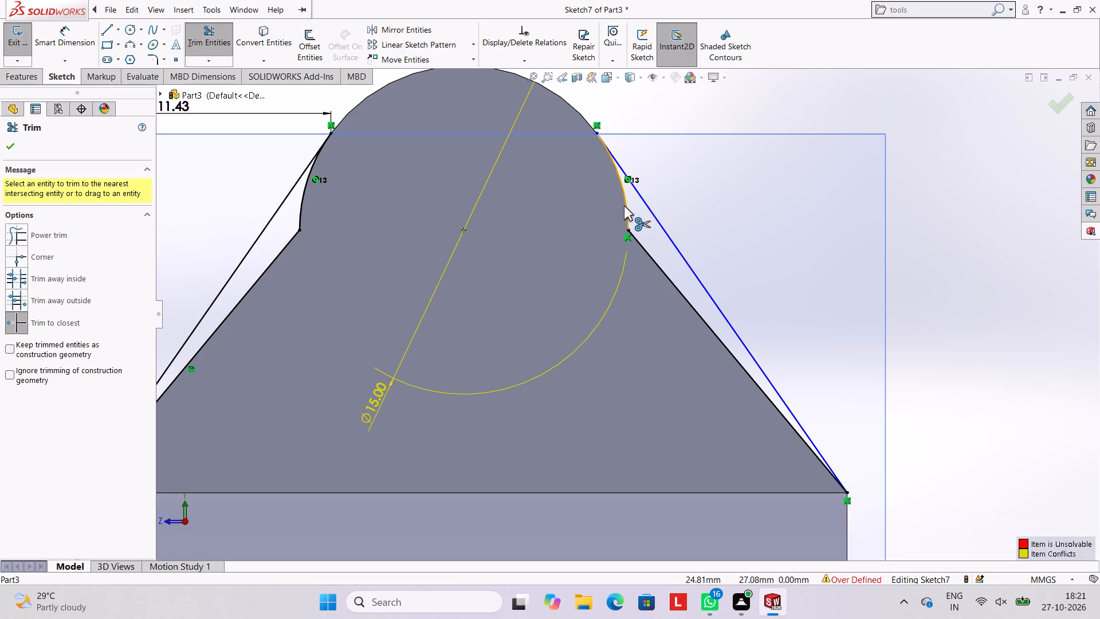
key(Escape)
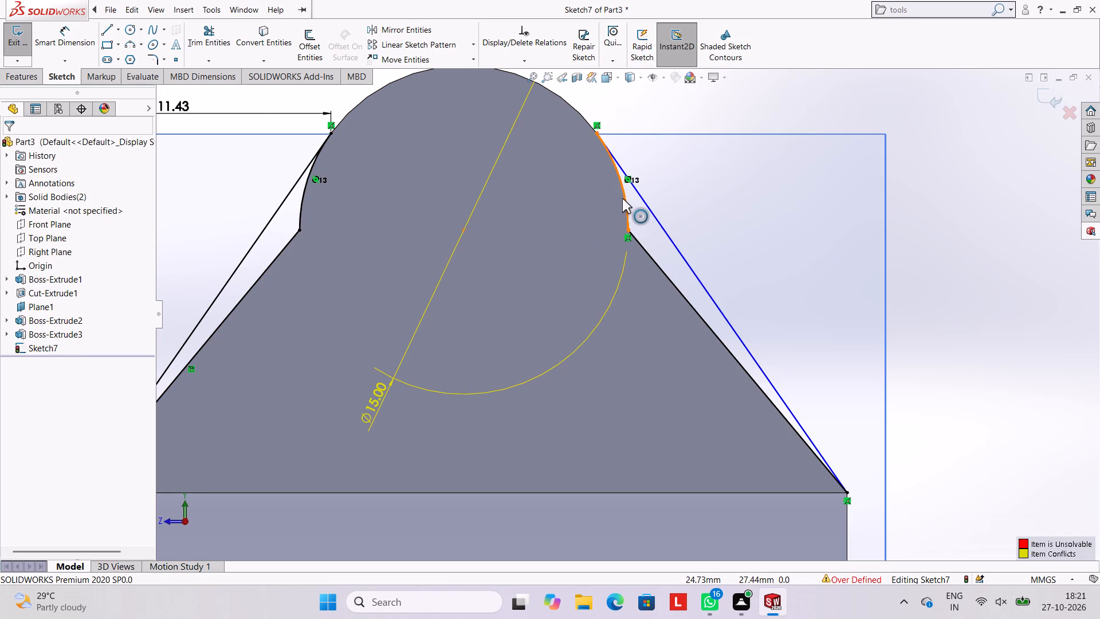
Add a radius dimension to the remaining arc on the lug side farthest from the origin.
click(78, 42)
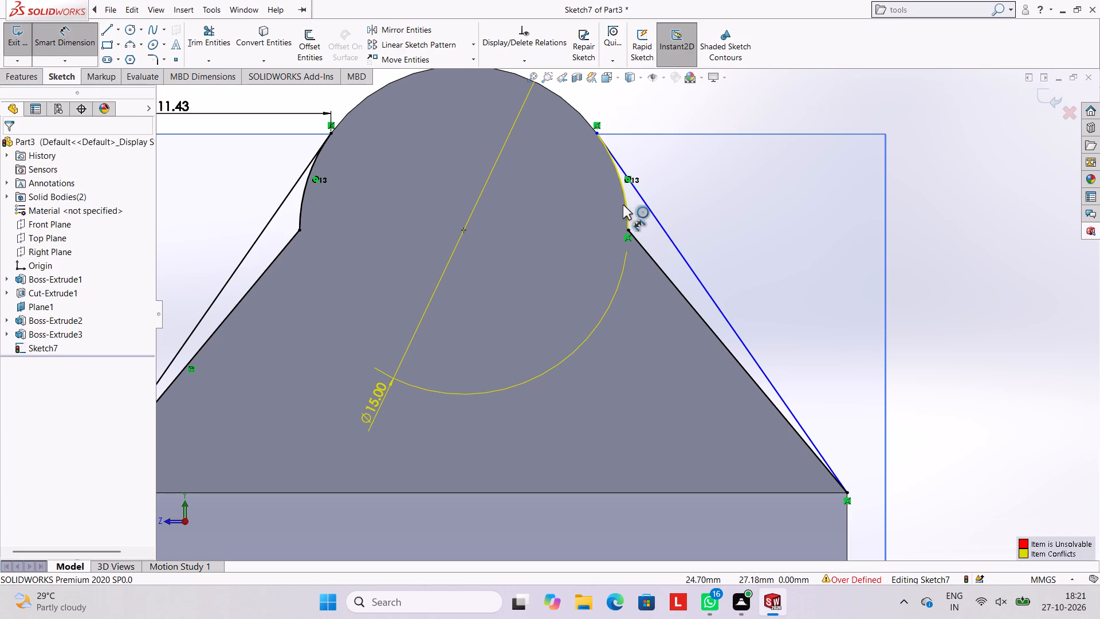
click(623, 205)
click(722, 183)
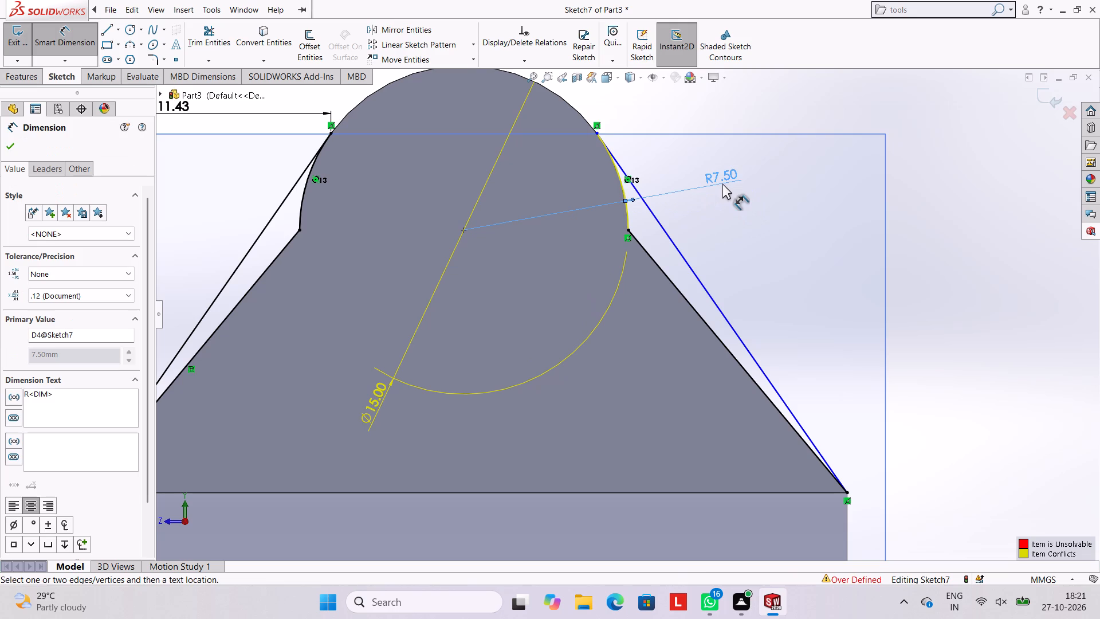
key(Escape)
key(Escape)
Delete the 15 mm diameter dimension from the trimmed circle.
scroll(700, 226, up, 3)
scroll(693, 222, down, 2)
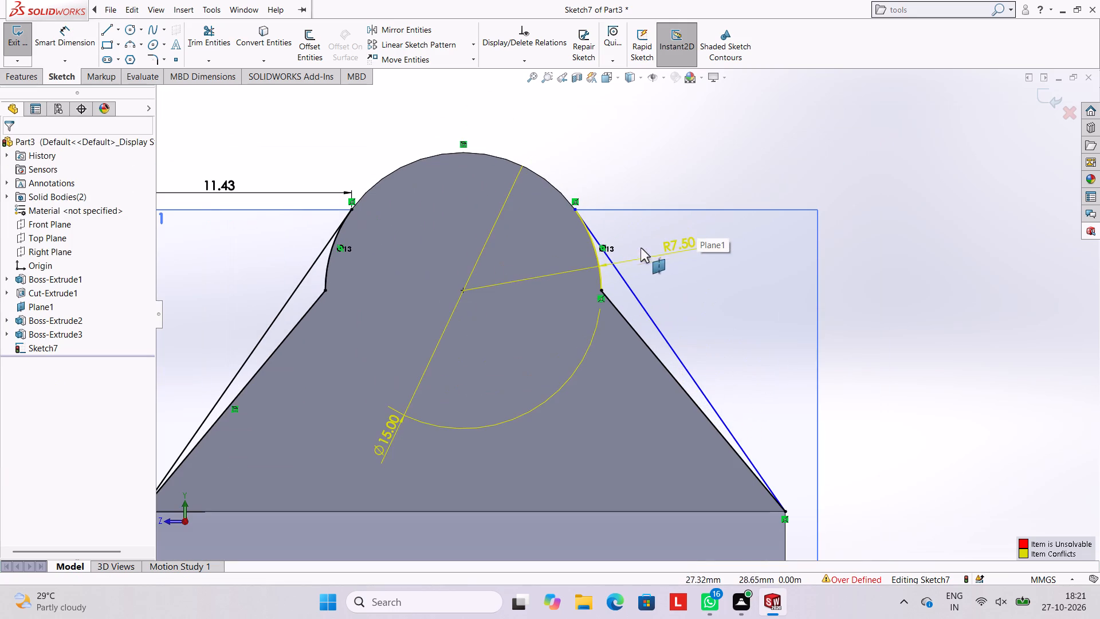
key(Escape)
right_click(390, 438)
click(417, 461)
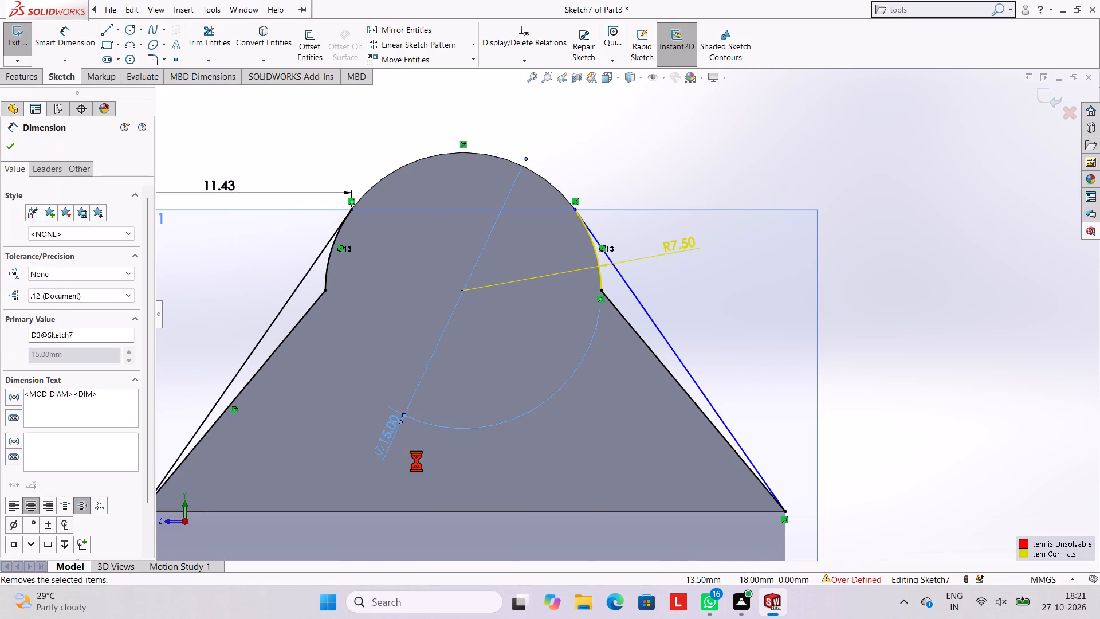
key(Escape)
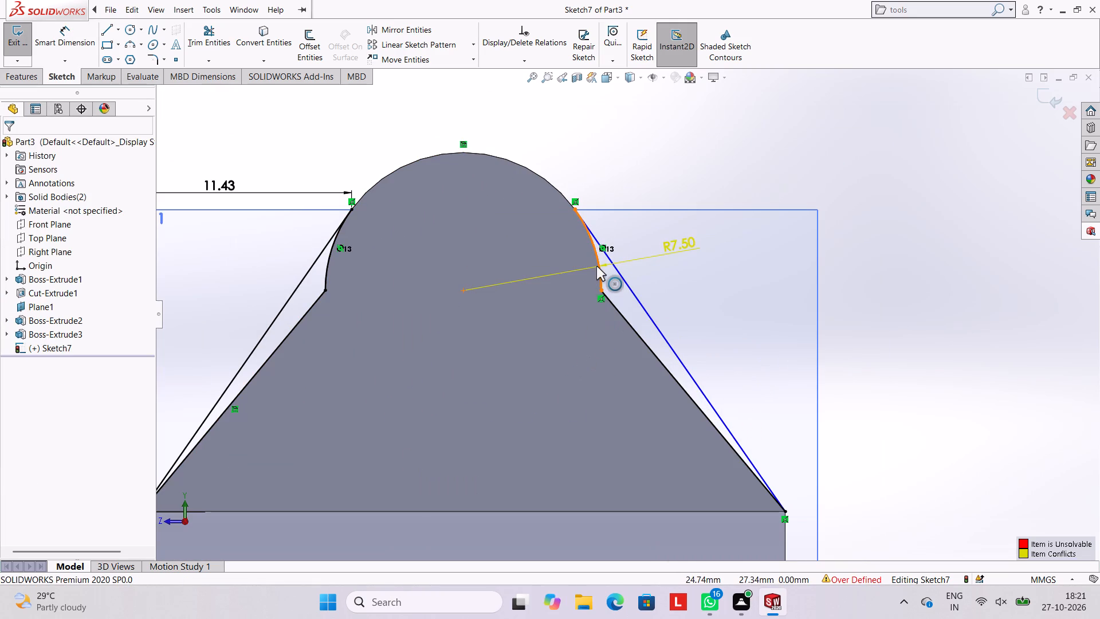
key(Escape)
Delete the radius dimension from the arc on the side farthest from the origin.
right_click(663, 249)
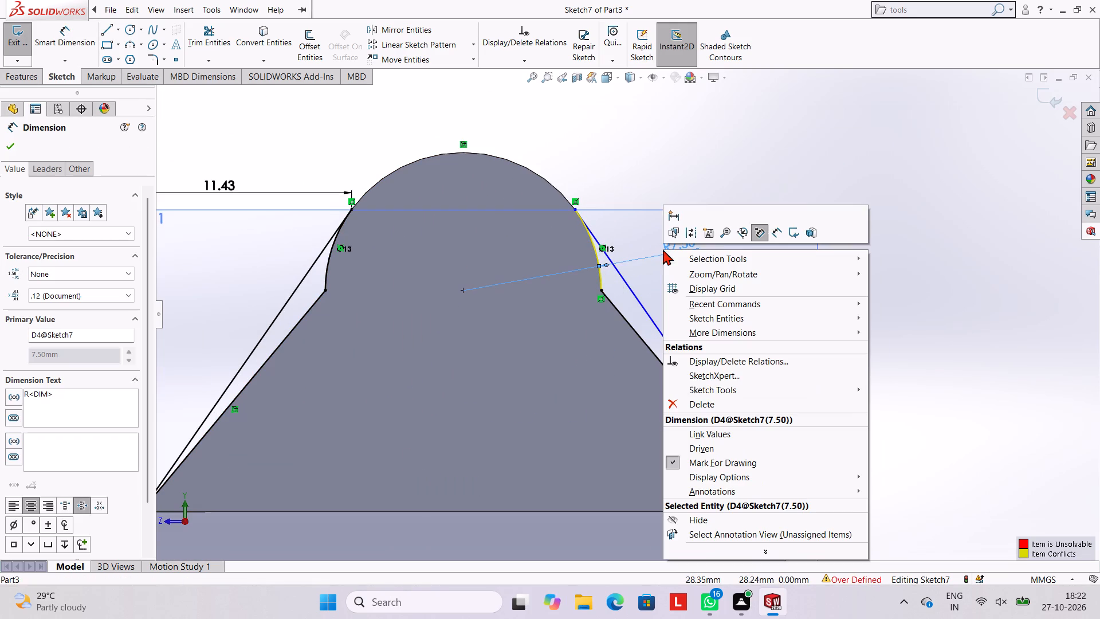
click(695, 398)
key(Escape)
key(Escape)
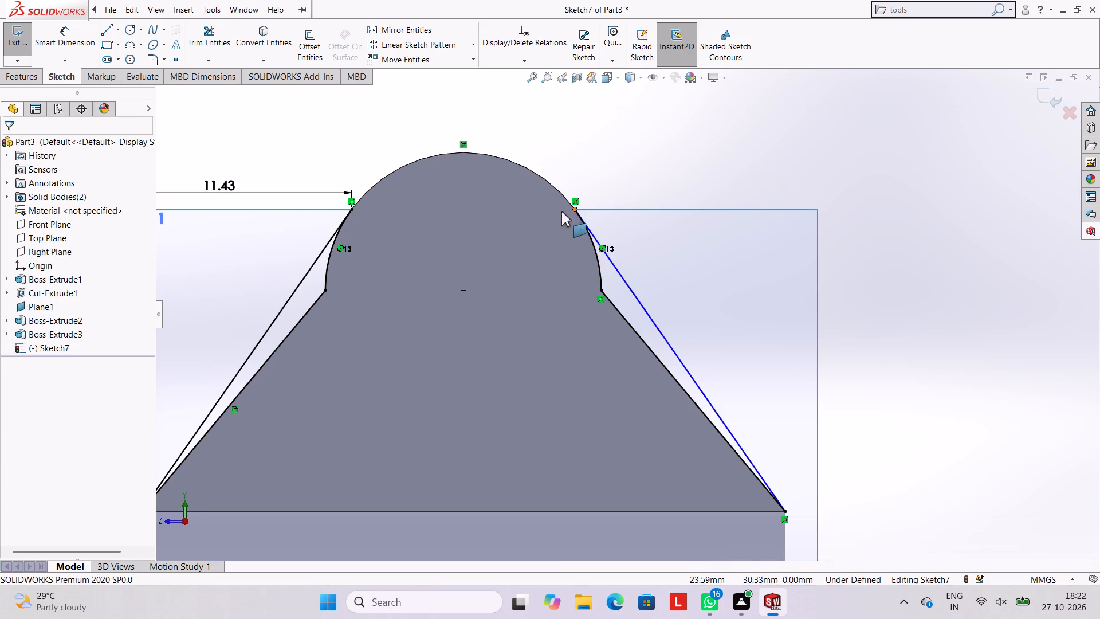
Dimension the vertical distance between the endpoints of the outer slanted line on the side farthest from the origin, accepting the drawn size.
click(74, 31)
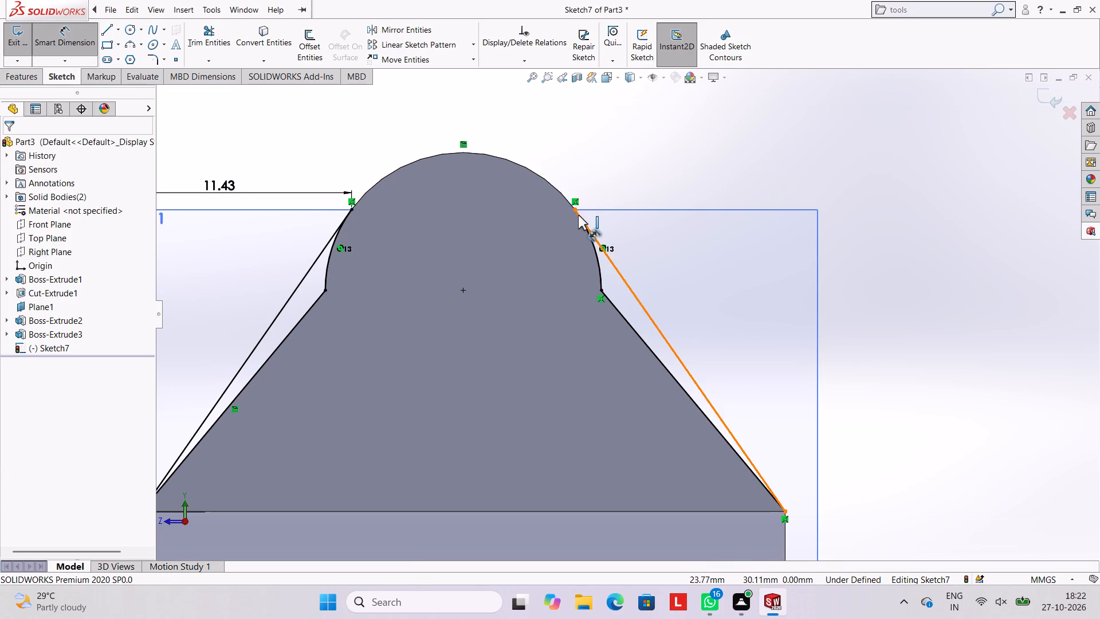
click(574, 209)
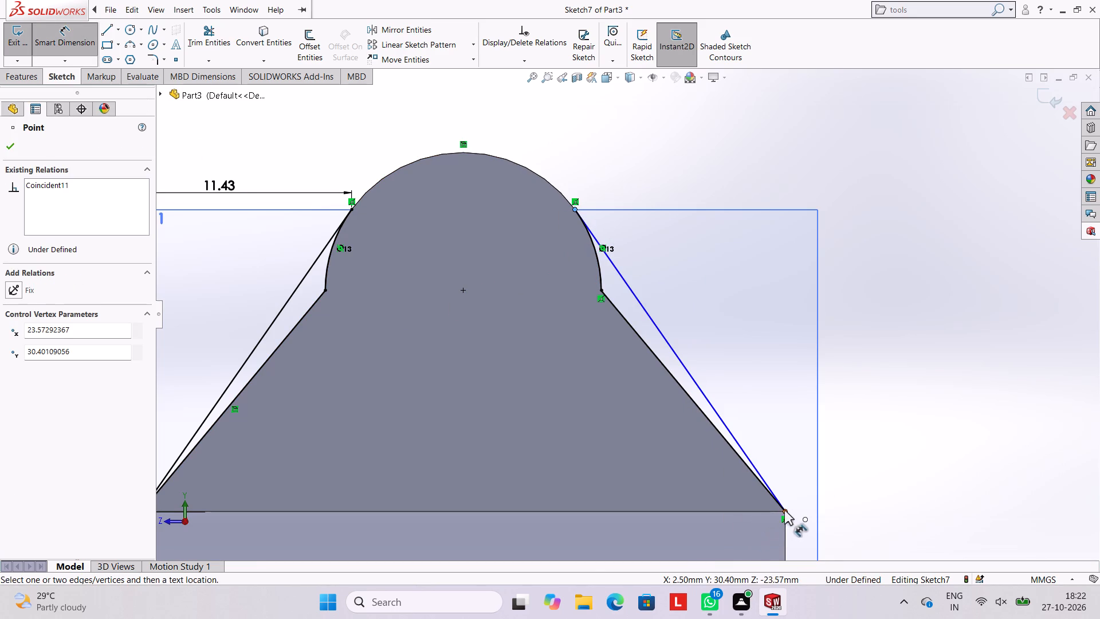
click(784, 510)
click(871, 314)
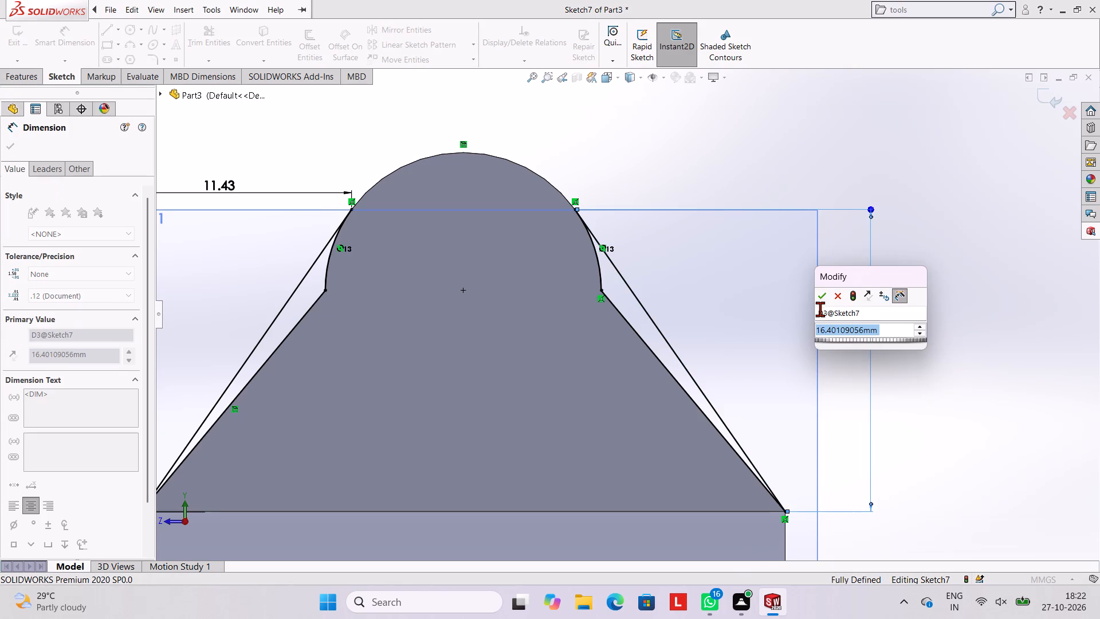
click(820, 300)
click(748, 156)
scroll(513, 262, up, 2)
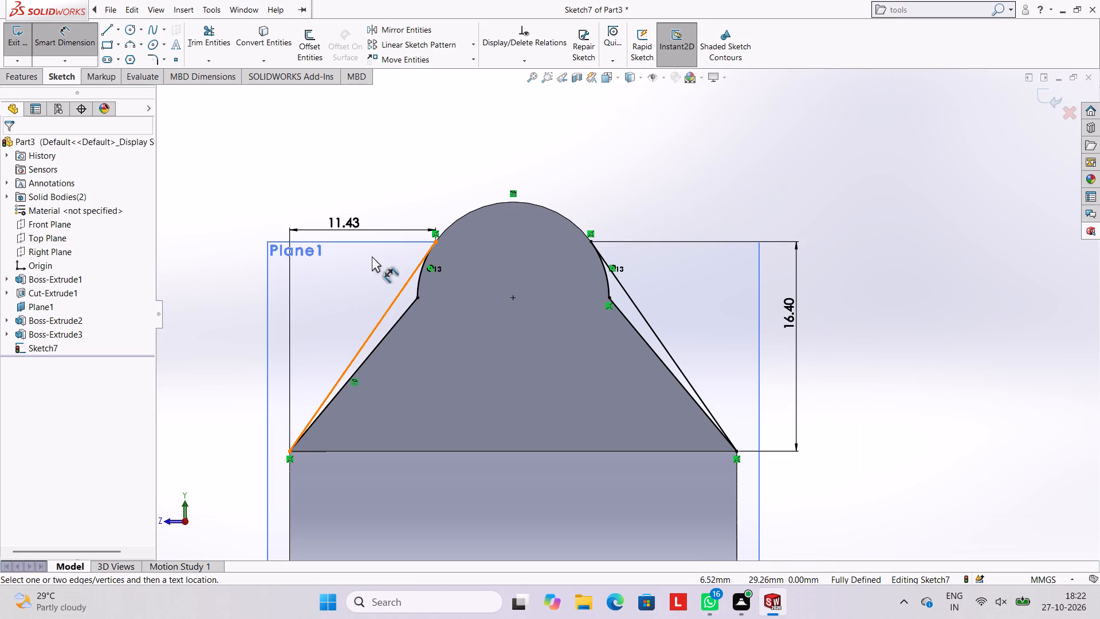
Extrude the two narrow sketch regions along the lug's sides 5 mm in the reversed direction, back through the lug's thickness.
click(34, 76)
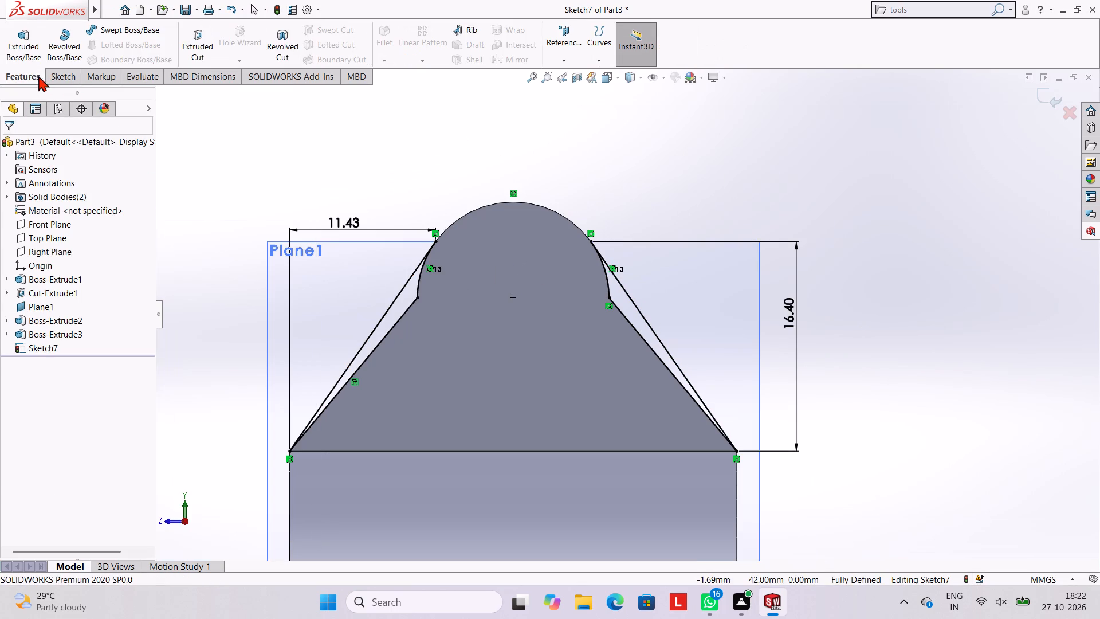
click(35, 41)
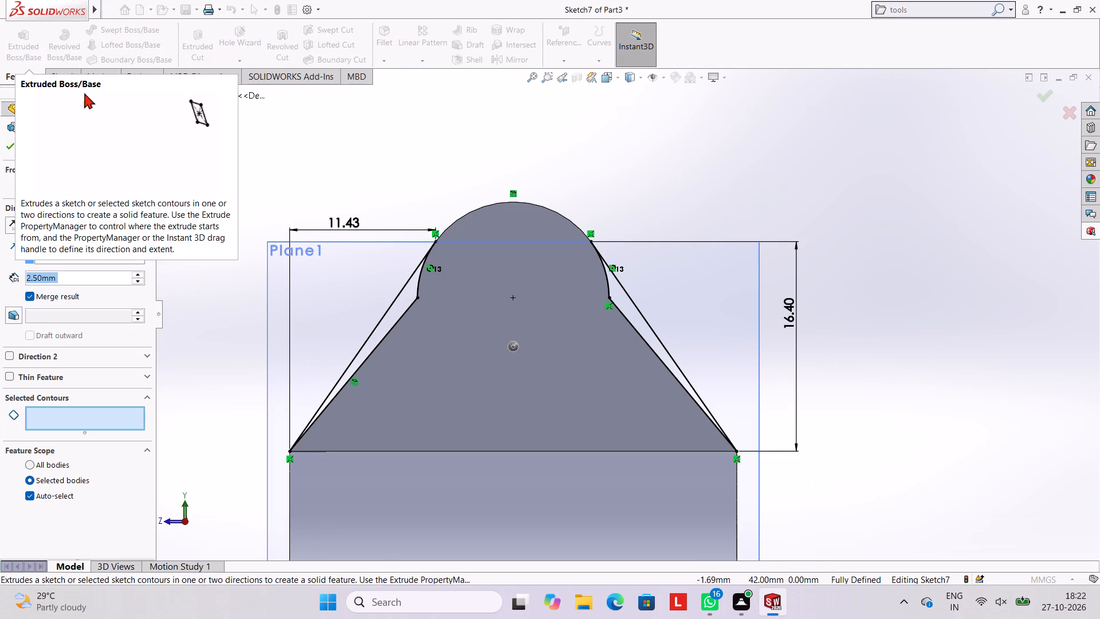
click(400, 306)
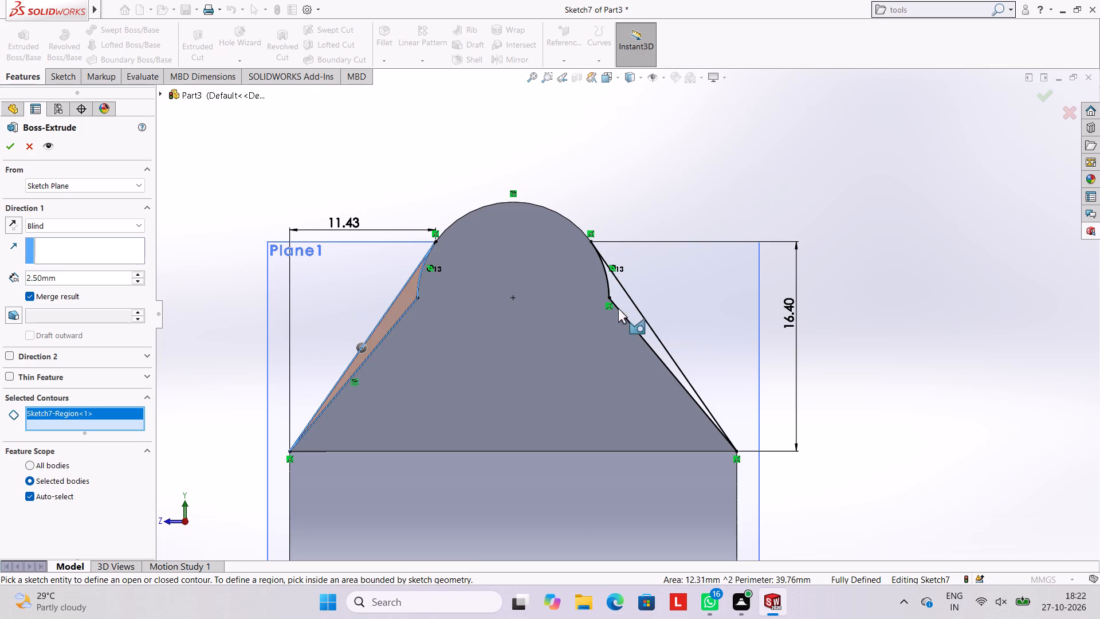
click(630, 307)
middle_drag(481, 249, 603, 281)
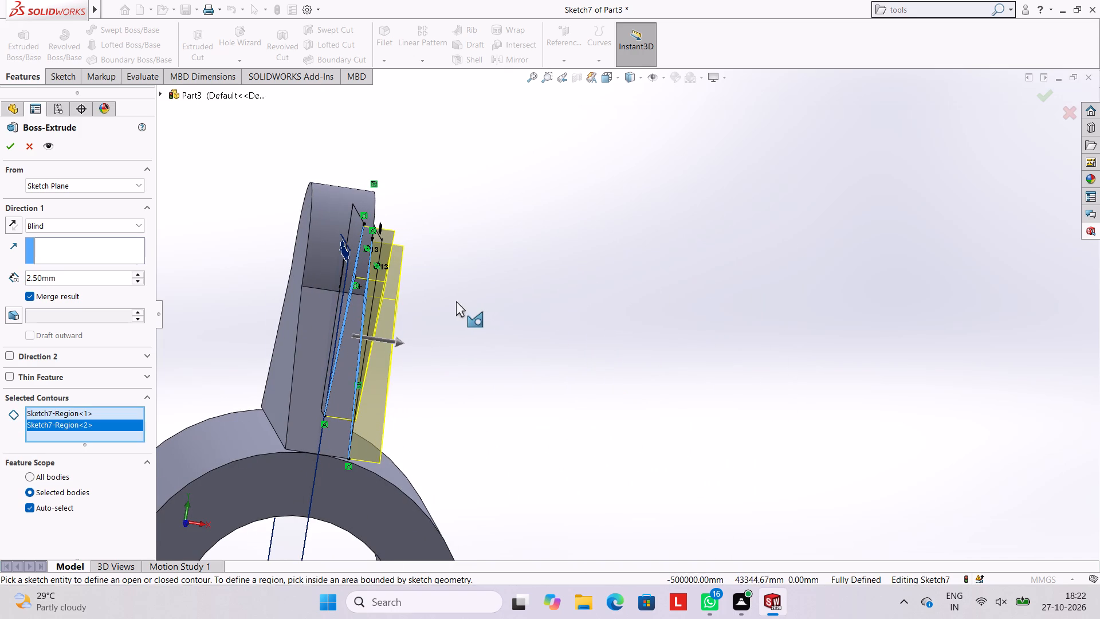
middle_drag(440, 291, 434, 272)
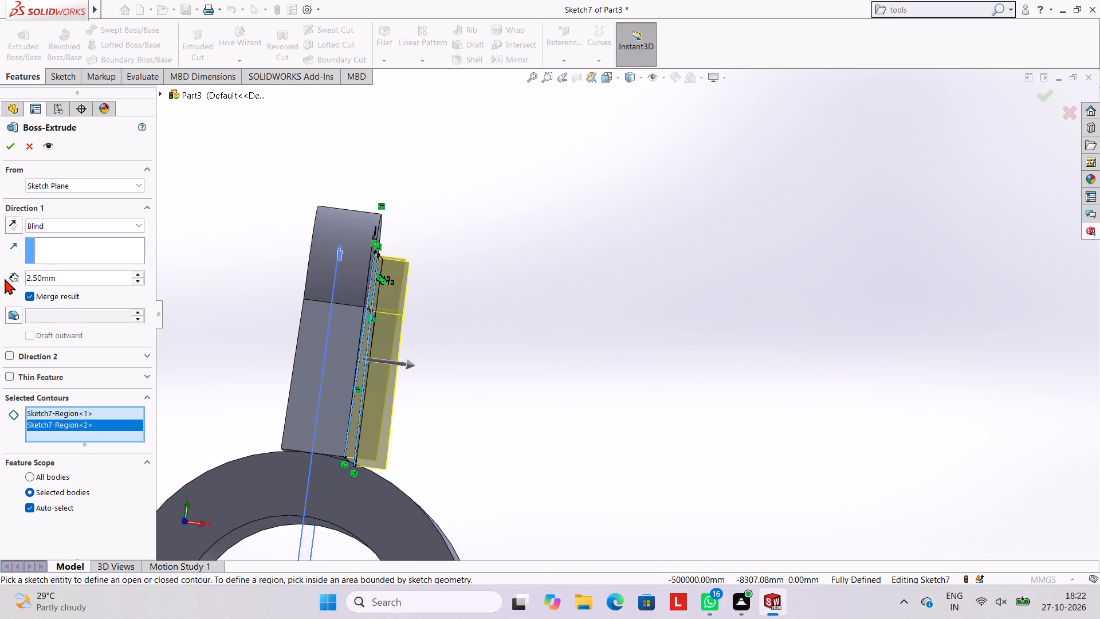
click(18, 224)
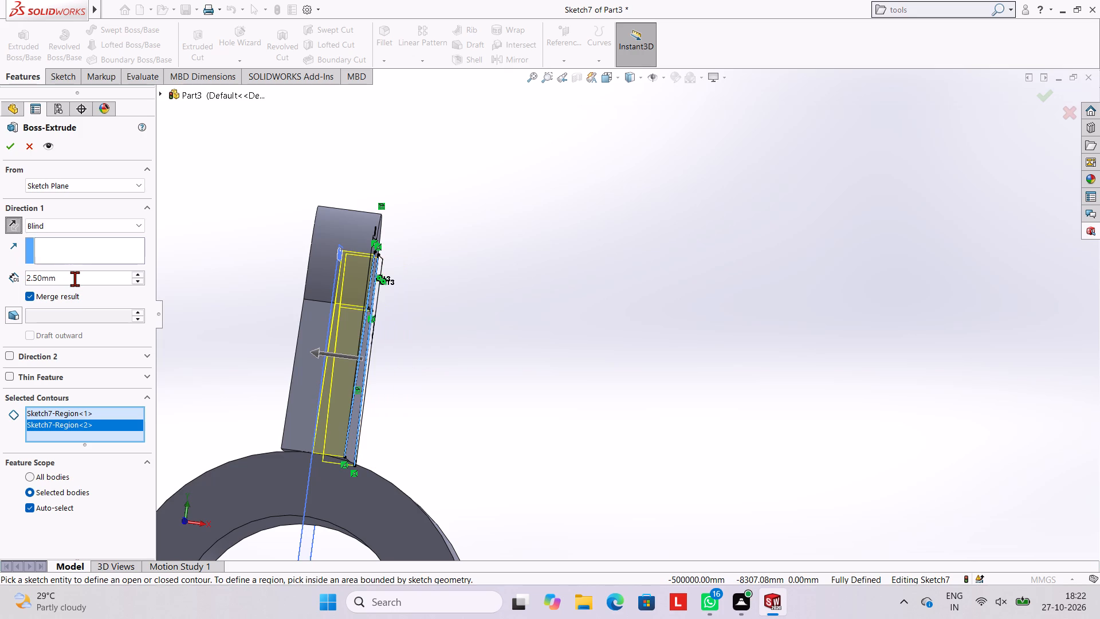
click(74, 279)
key(BackSpace)
key(BackSpace)
key(BackSpace)
key(BackSpace)
key(BackSpace)
key(BackSpace)
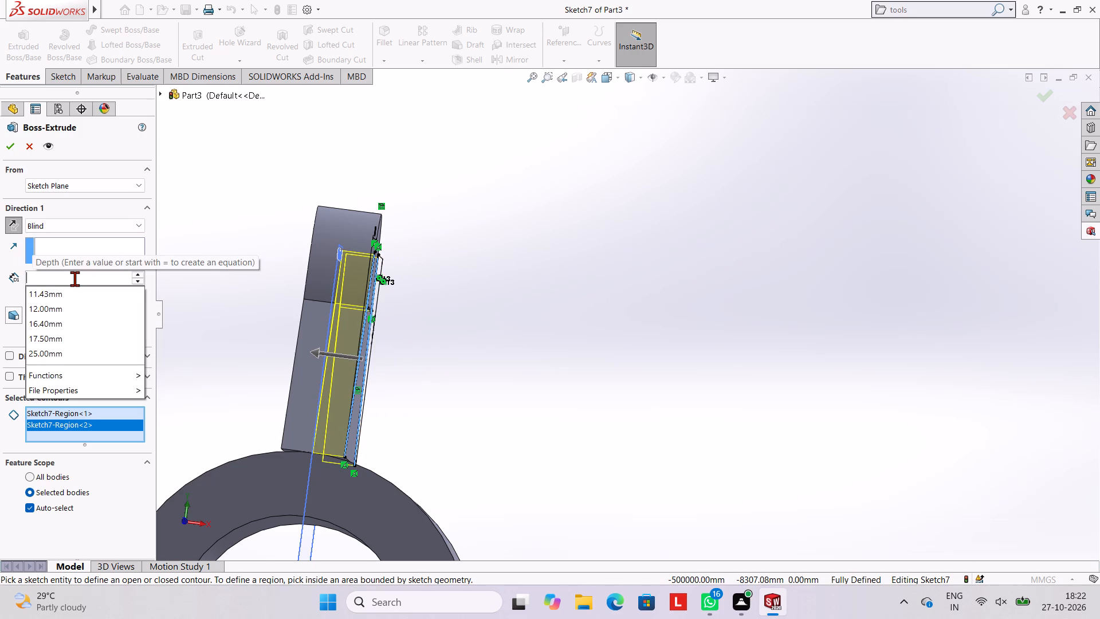
key(5)
key(Return)
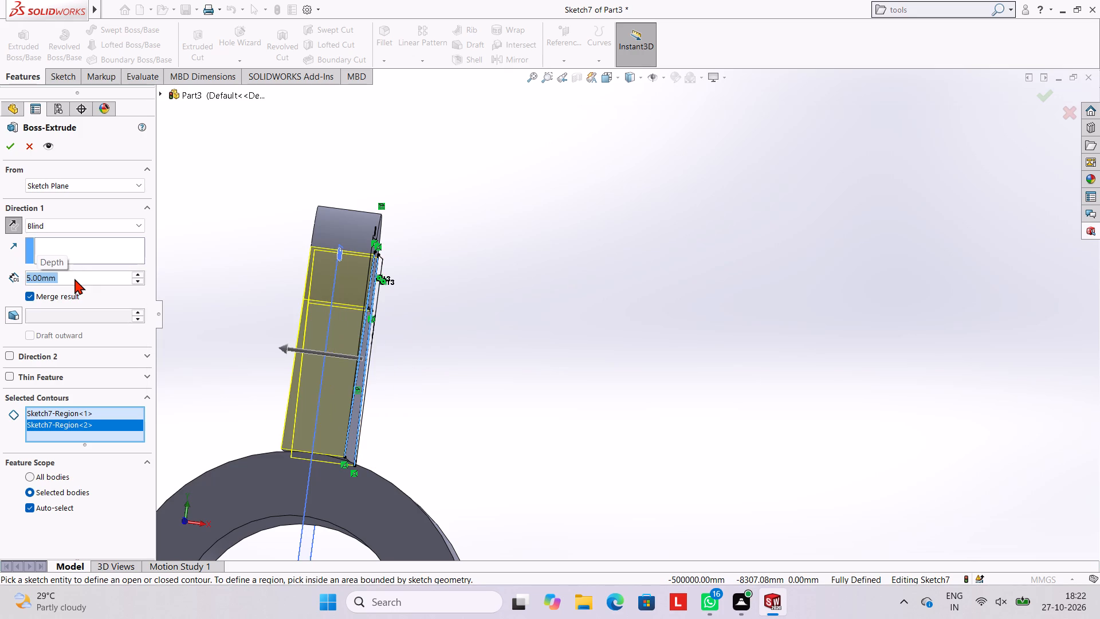
middle_drag(231, 304, 243, 308)
scroll(243, 308, up, 1)
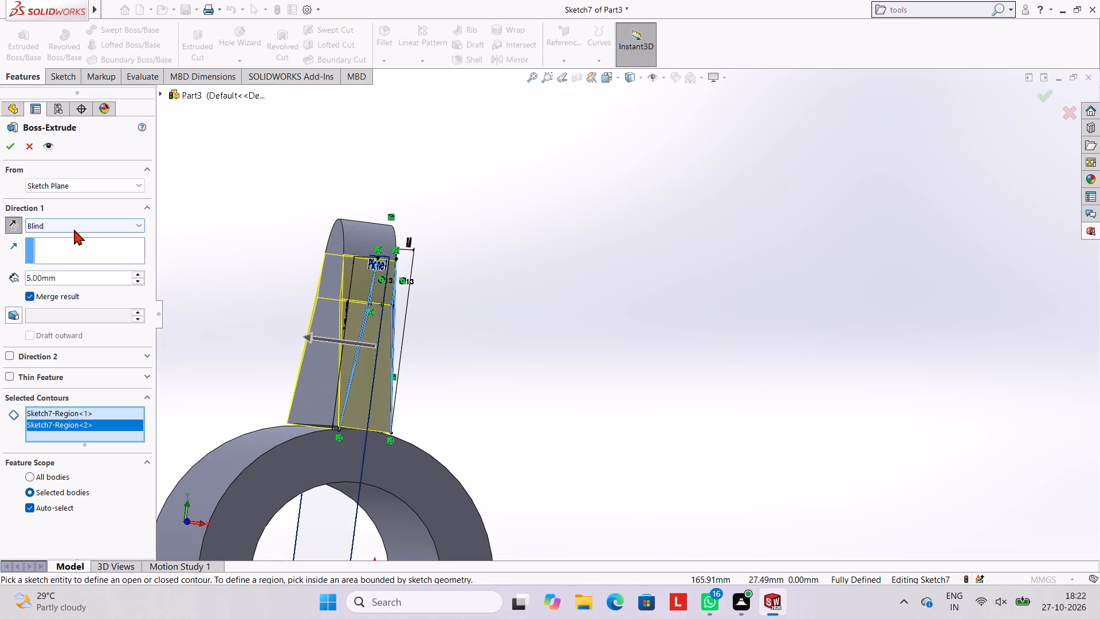
click(13, 144)
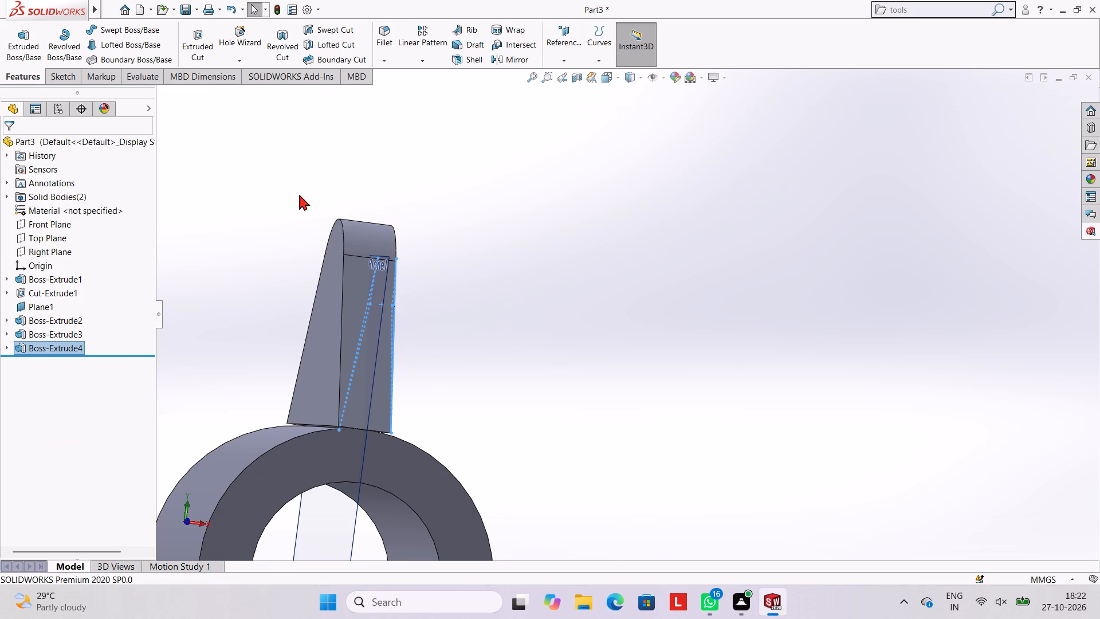
click(249, 178)
Examine from several angles how the lug's filled sides meet its rounded top.
middle_drag(530, 271, 480, 280)
scroll(490, 280, up, 2)
middle_drag(620, 295, 602, 299)
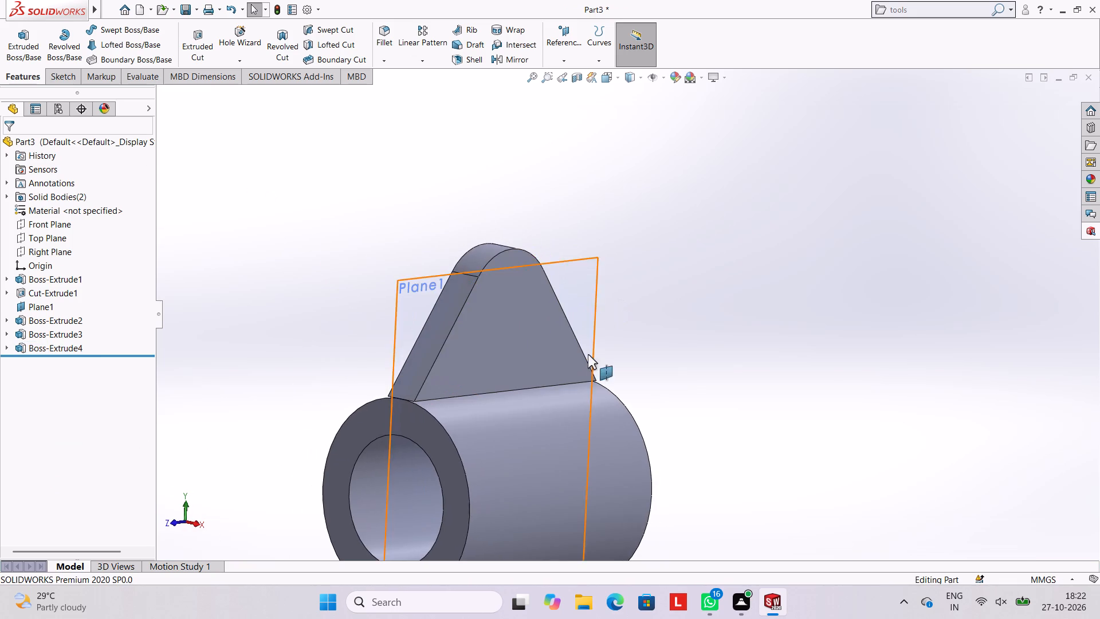
scroll(692, 261, up, 1)
middle_click(692, 261)
scroll(618, 275, down, 4)
middle_drag(624, 312, 630, 288)
scroll(522, 322, up, 1)
click(461, 330)
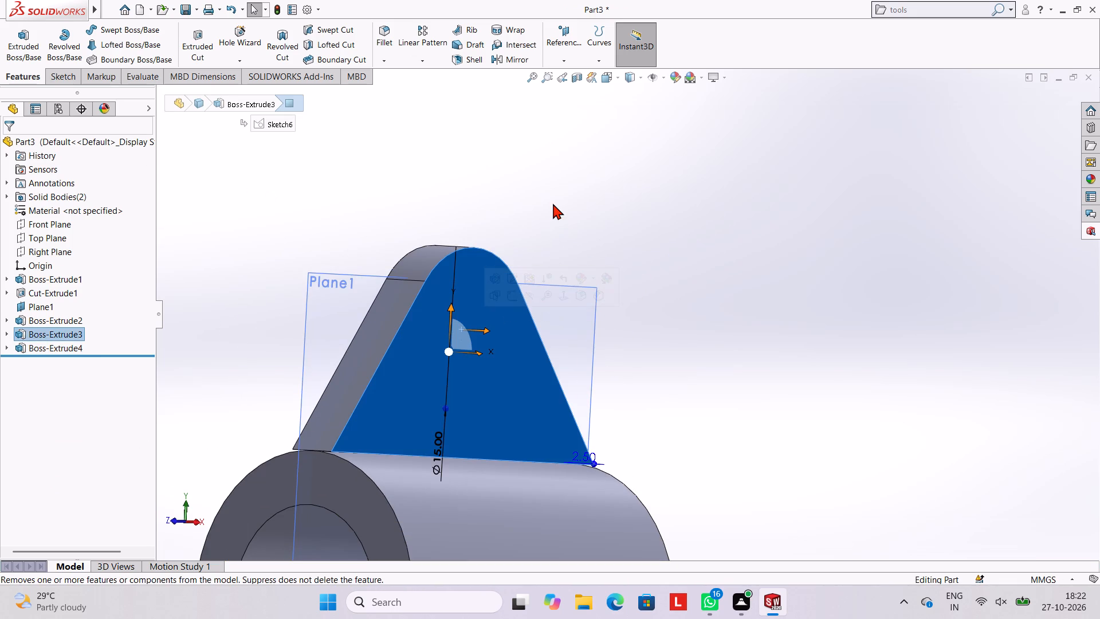
key(Escape)
key(Escape)
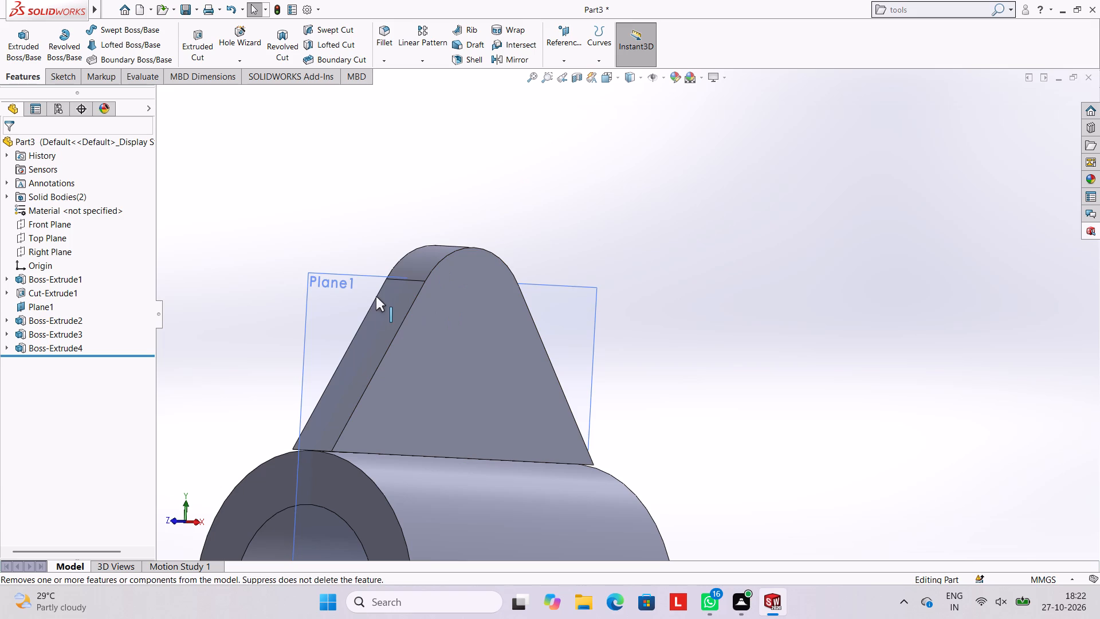
Hide the reference plane Plane1.
click(344, 288)
click(414, 254)
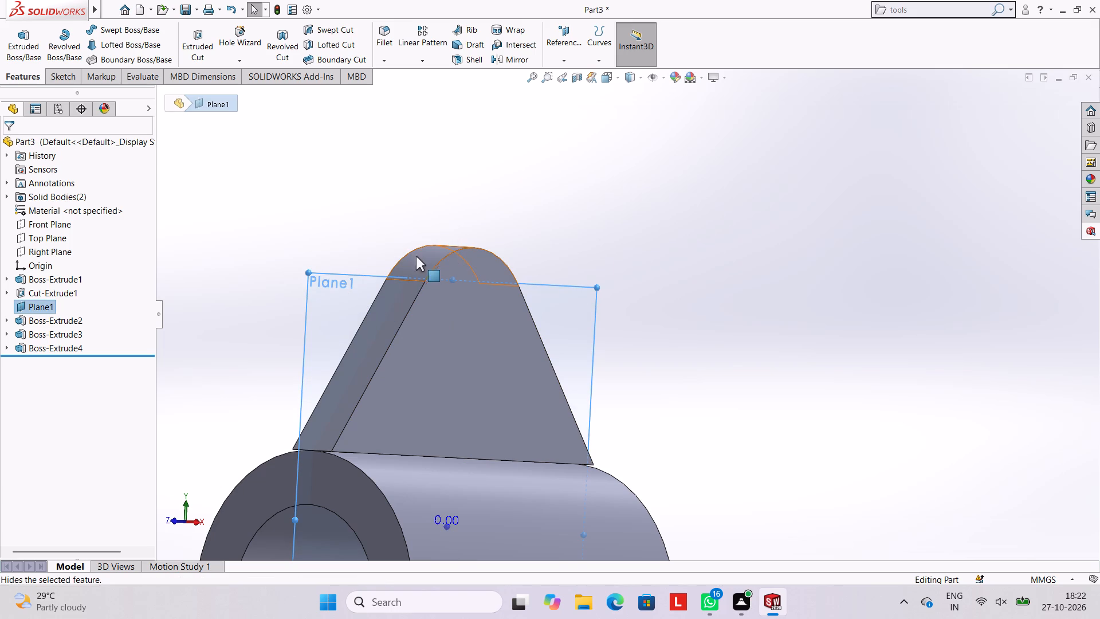
key(Escape)
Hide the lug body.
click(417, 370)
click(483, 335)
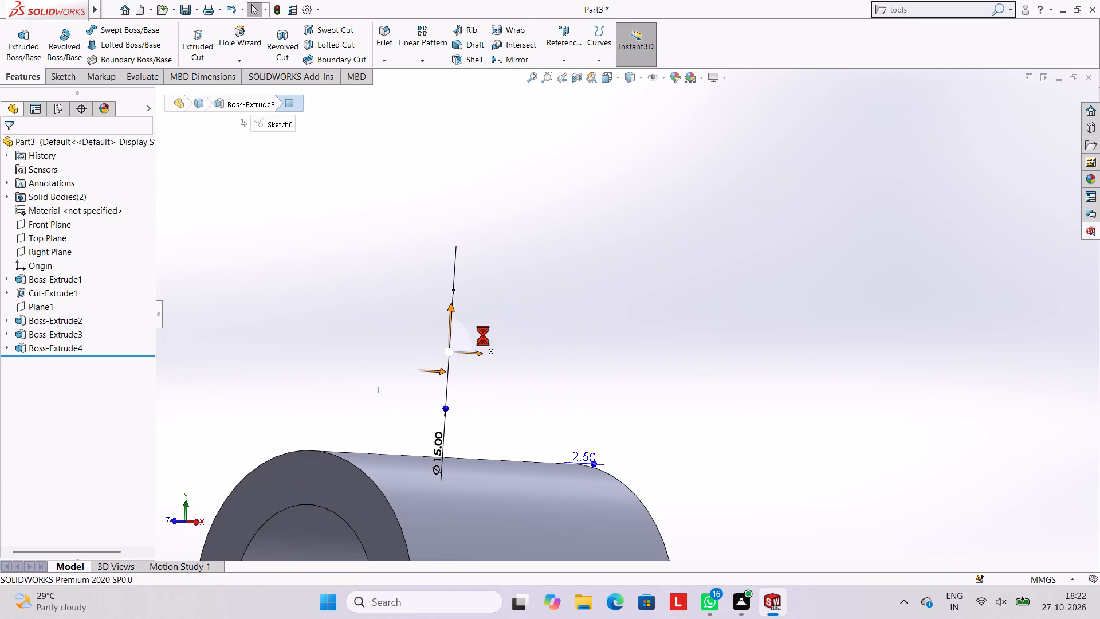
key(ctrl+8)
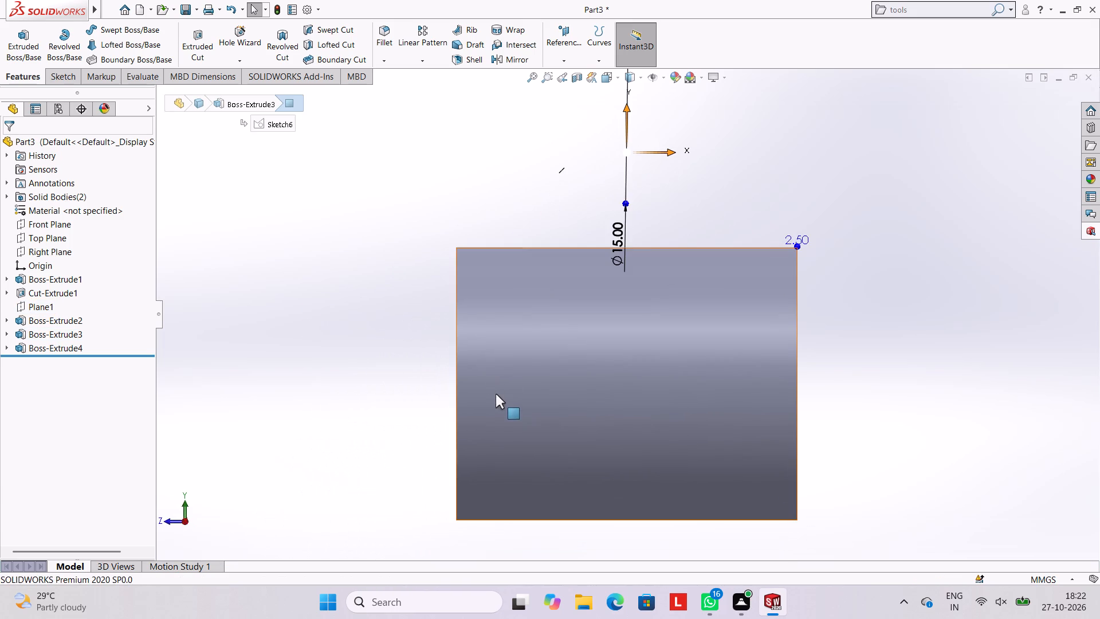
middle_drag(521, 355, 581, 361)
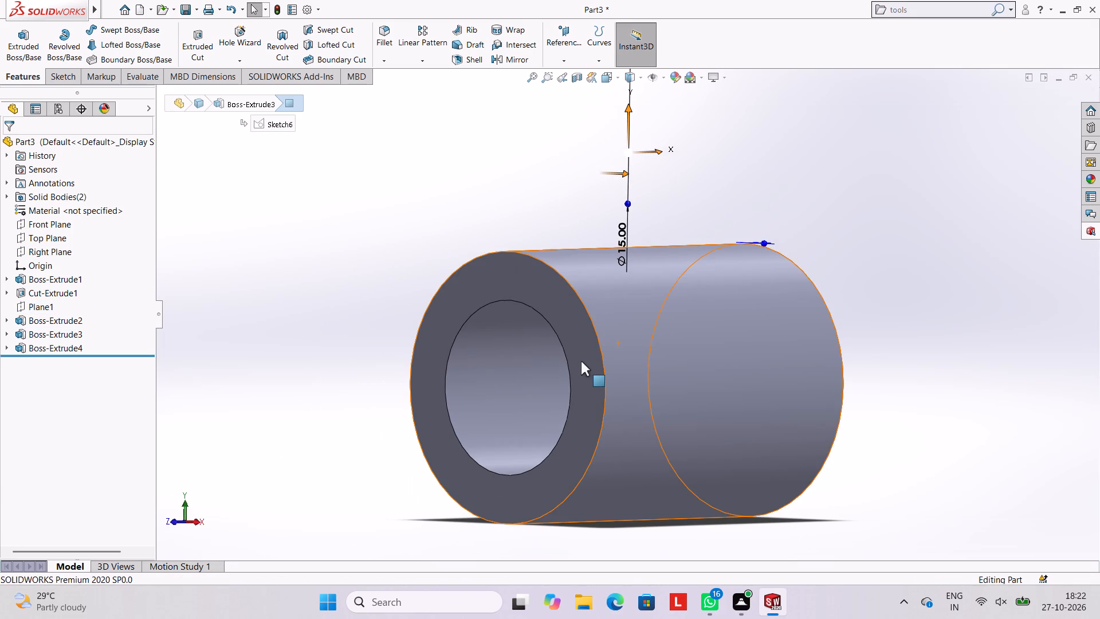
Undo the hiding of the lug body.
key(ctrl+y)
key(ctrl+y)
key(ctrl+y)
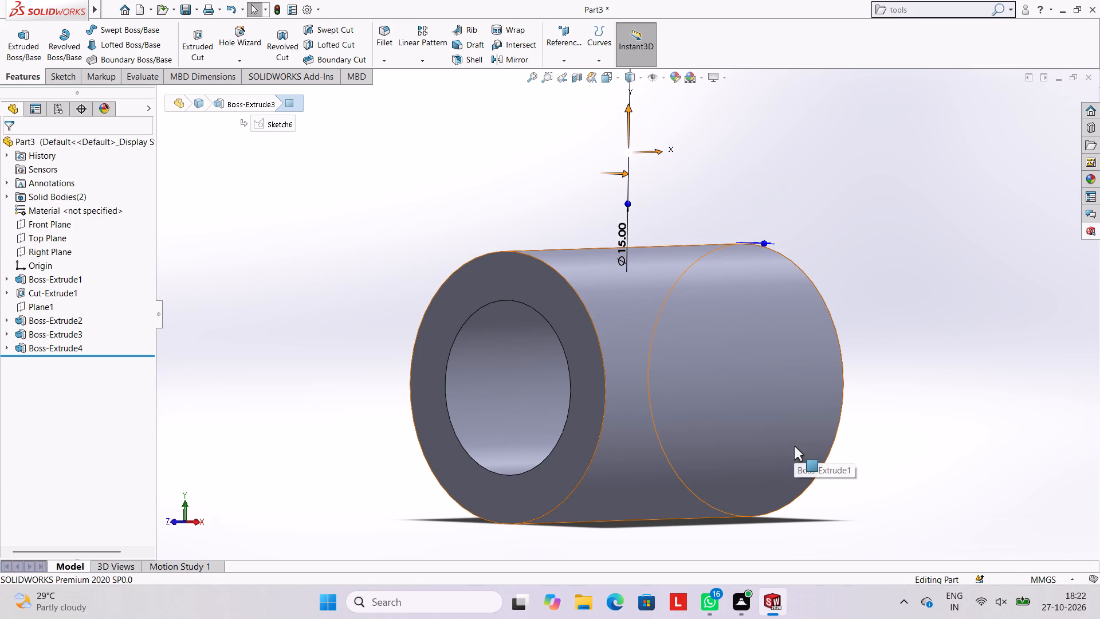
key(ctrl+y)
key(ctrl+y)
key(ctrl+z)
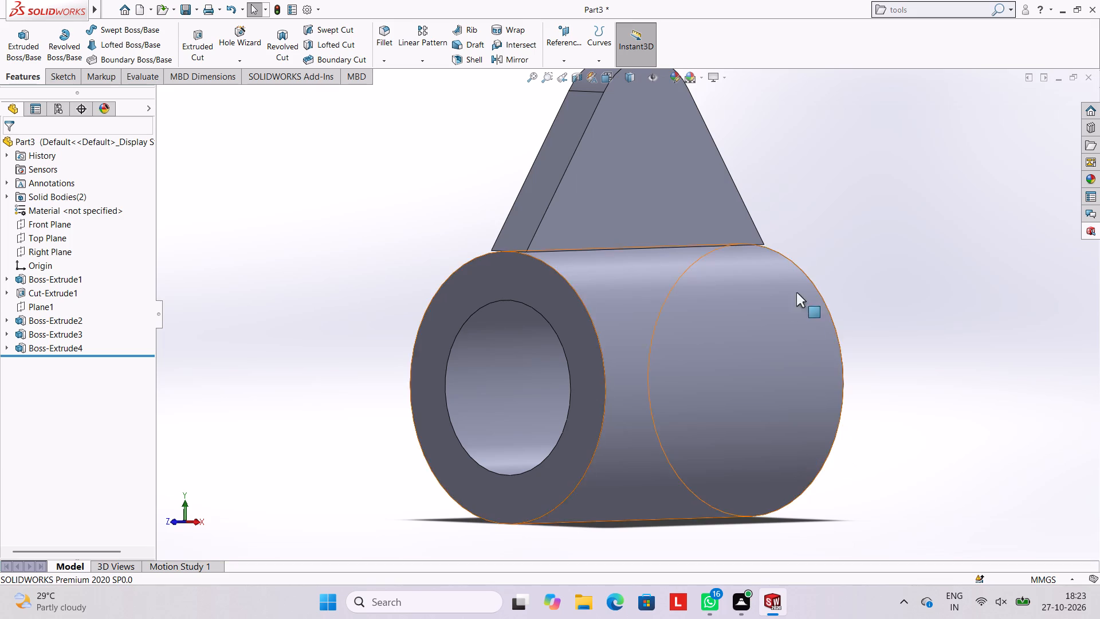
Open a new sketch on the lug's flat front face.
scroll(802, 220, up, 2)
scroll(802, 220, down, 2)
click(544, 194)
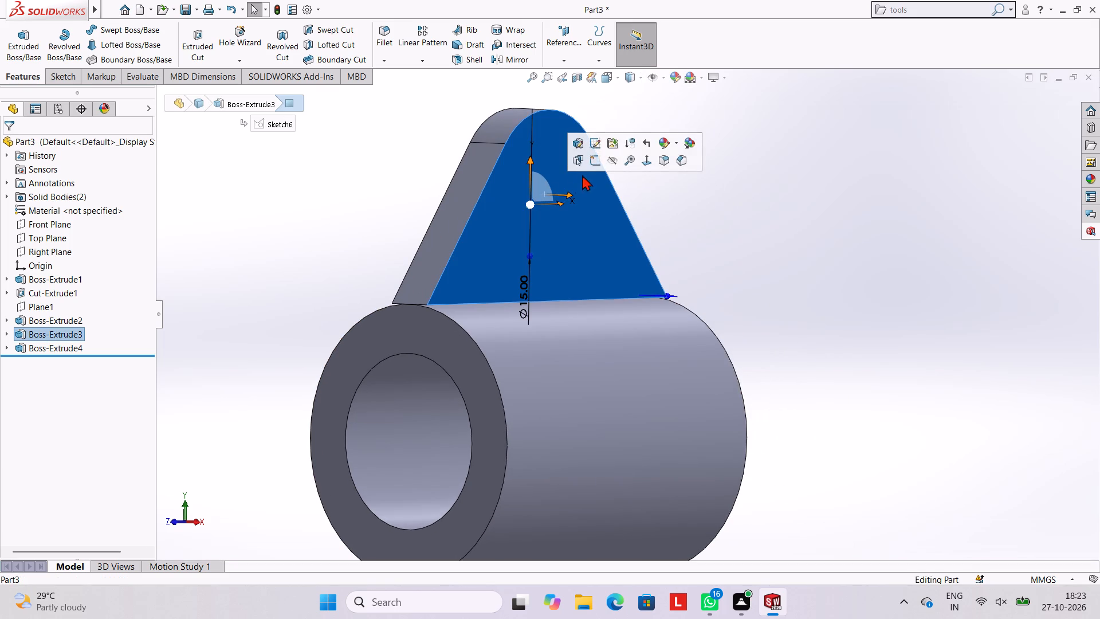
click(600, 163)
key(ctrl+8)
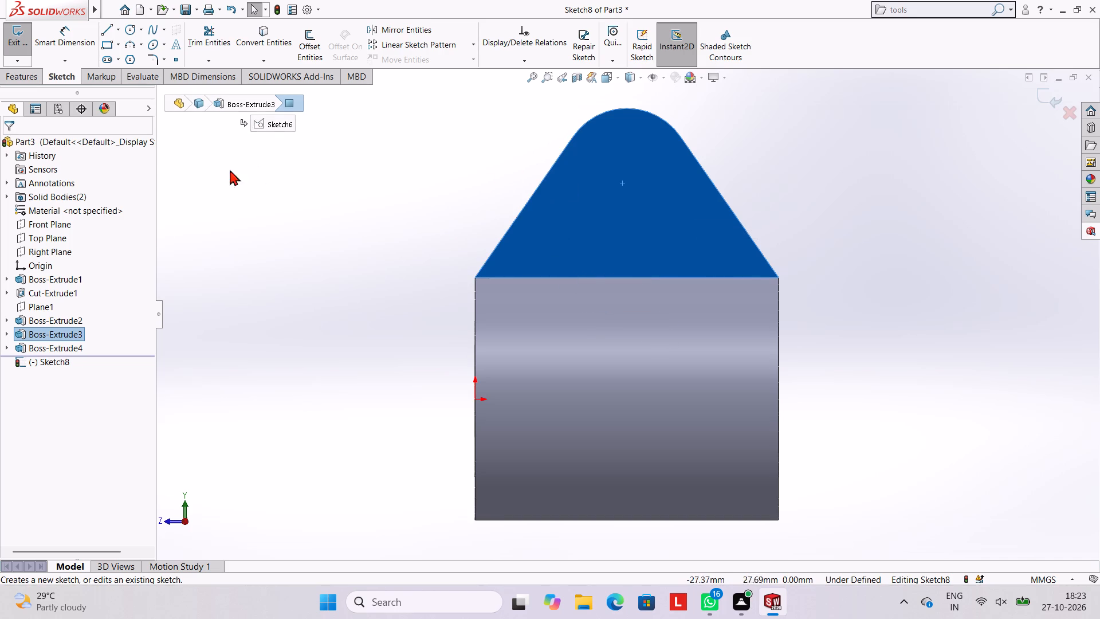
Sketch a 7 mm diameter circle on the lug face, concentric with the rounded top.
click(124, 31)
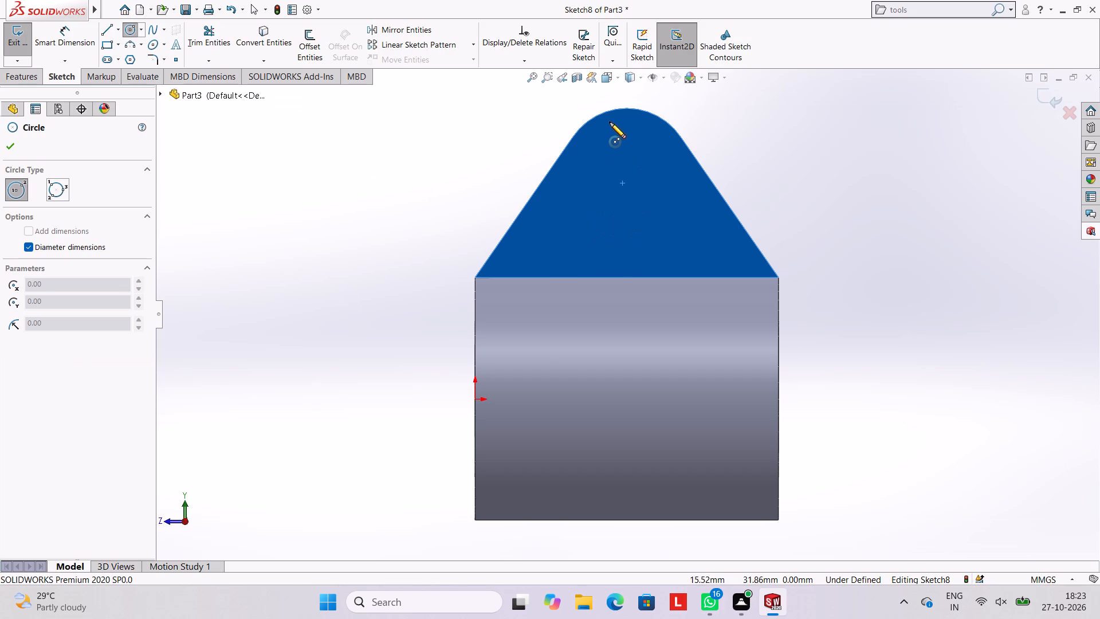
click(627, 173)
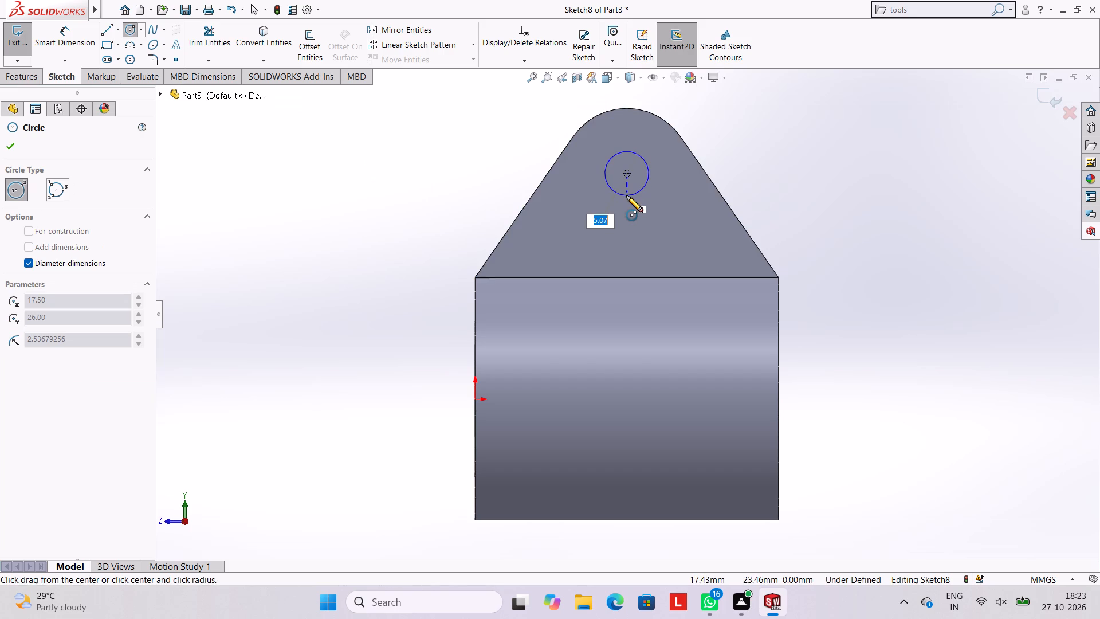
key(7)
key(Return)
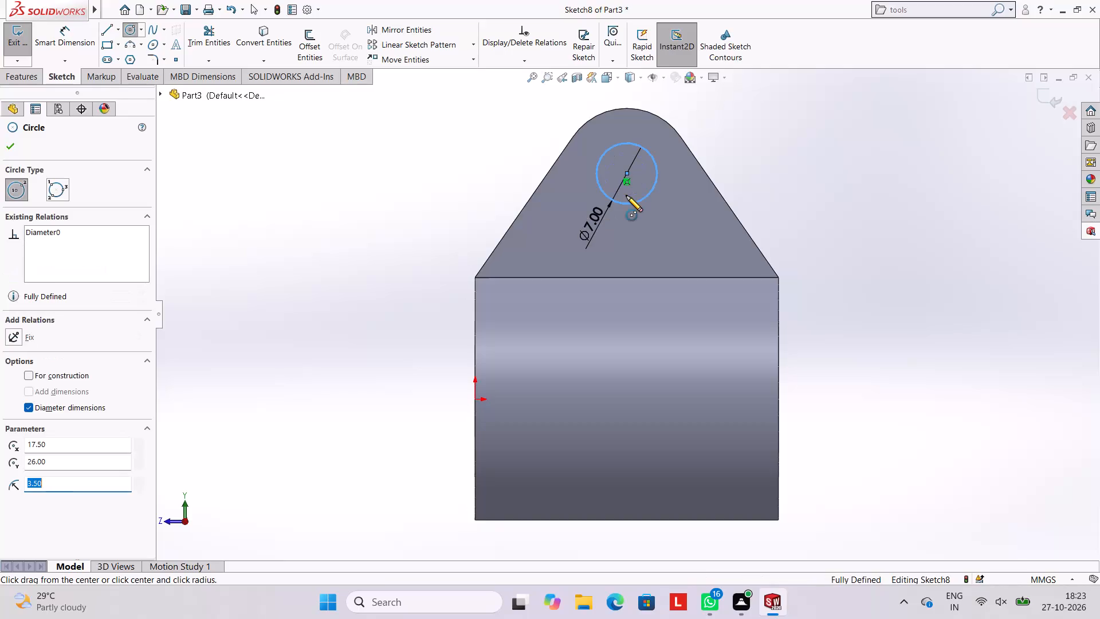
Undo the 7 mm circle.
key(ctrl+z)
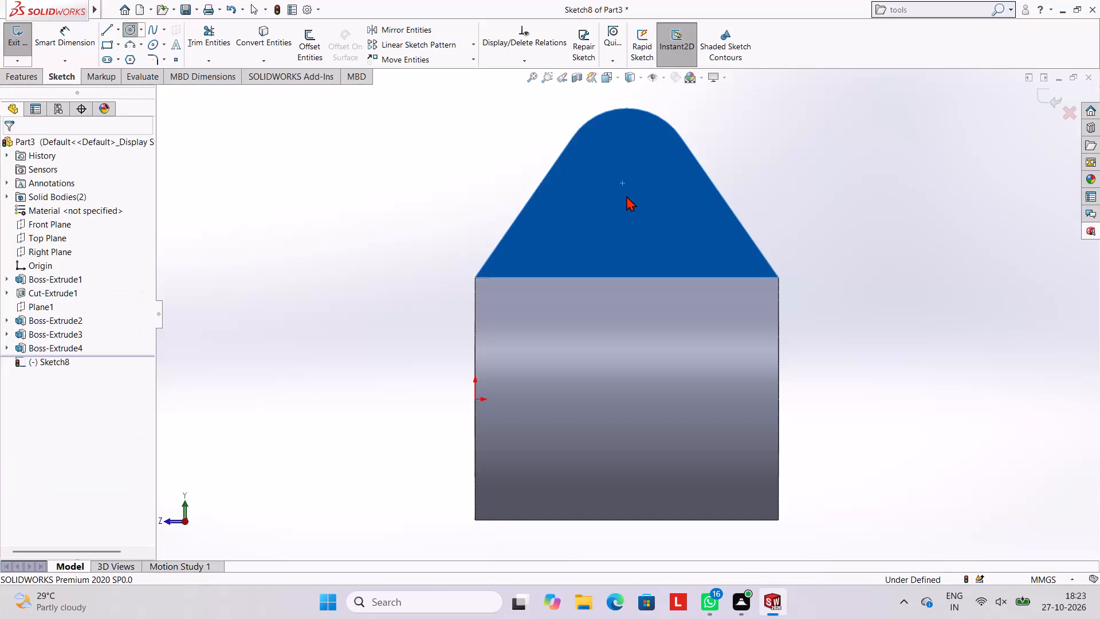
Sketch a 15 mm diameter circle on the lug face, concentric with the rounded top.
click(126, 28)
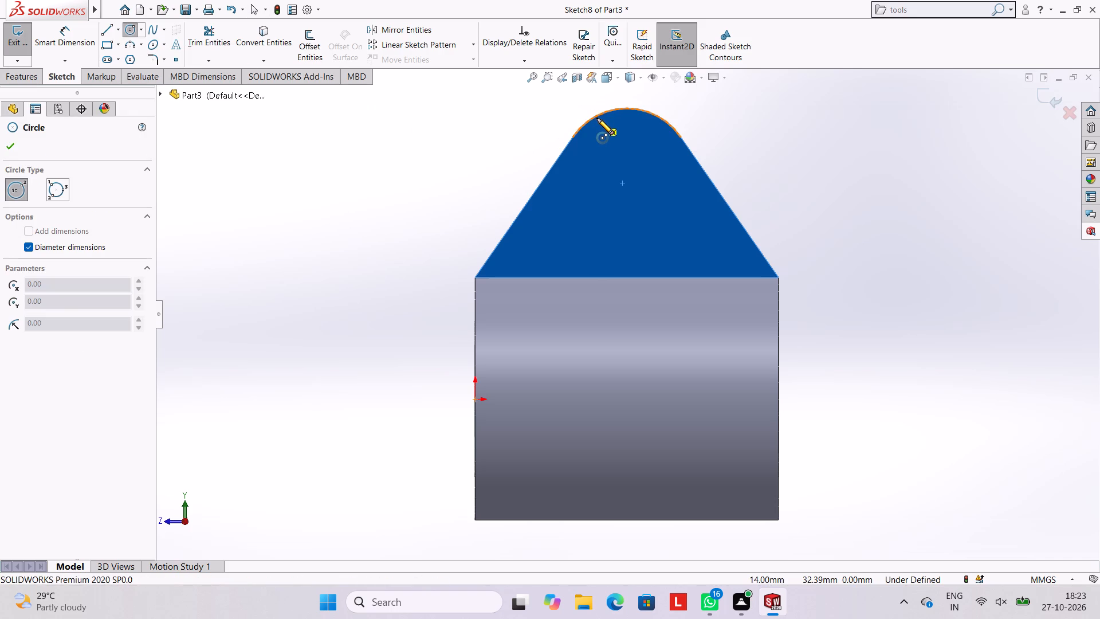
click(627, 172)
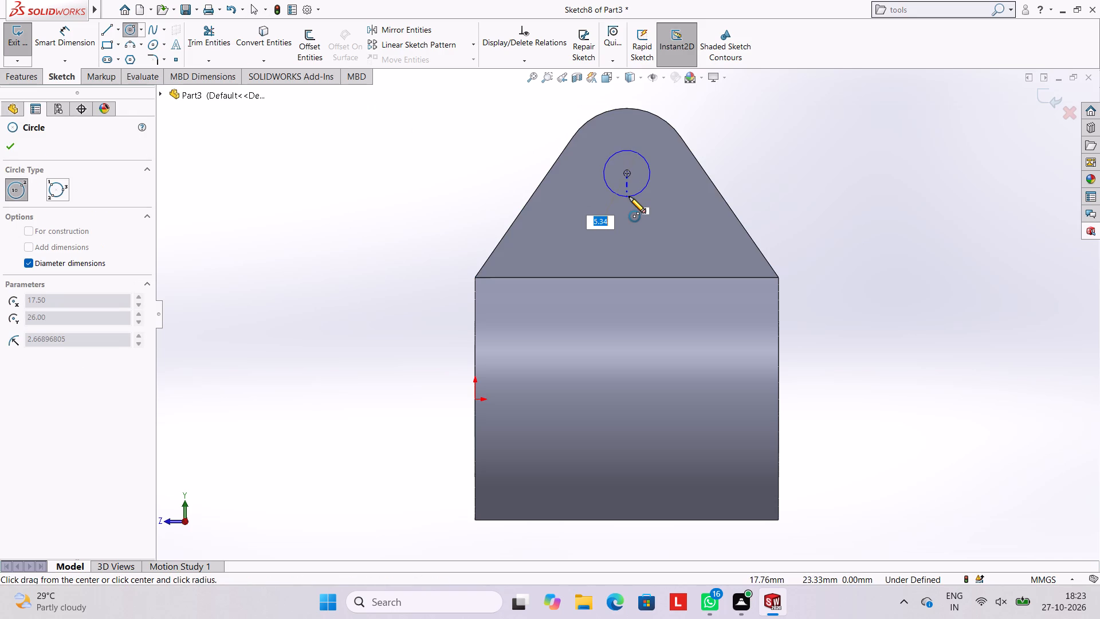
text(15)
key(Return)
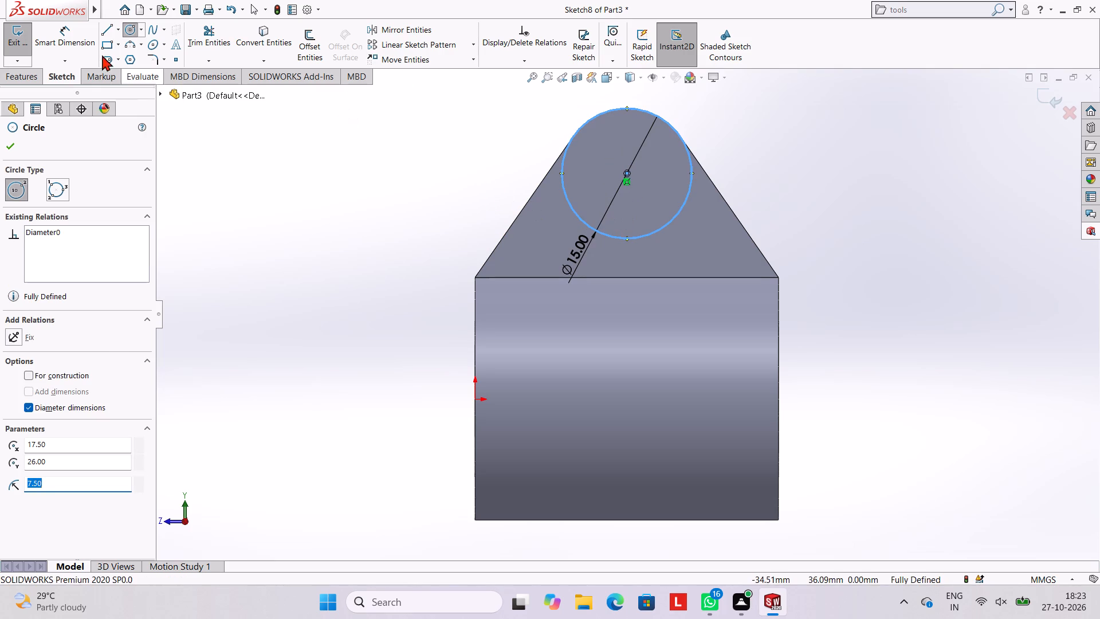
Extrude the 15 mm circle on the lug's front face outward by a blind depth of 7 mm, merging the result.
click(84, 42)
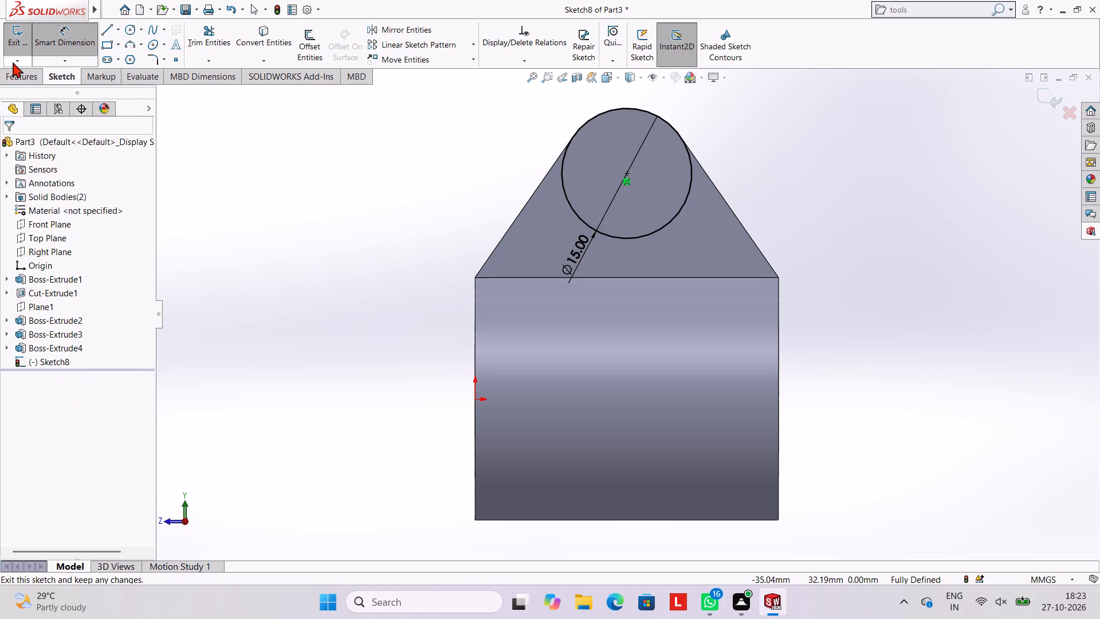
click(14, 80)
click(27, 32)
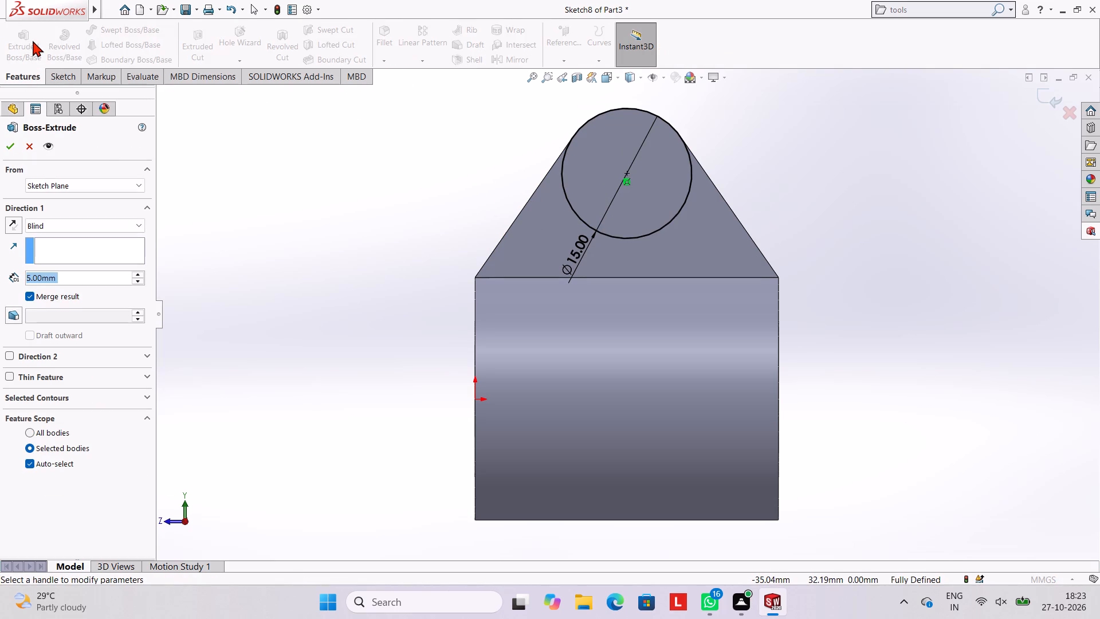
middle_drag(252, 162, 295, 173)
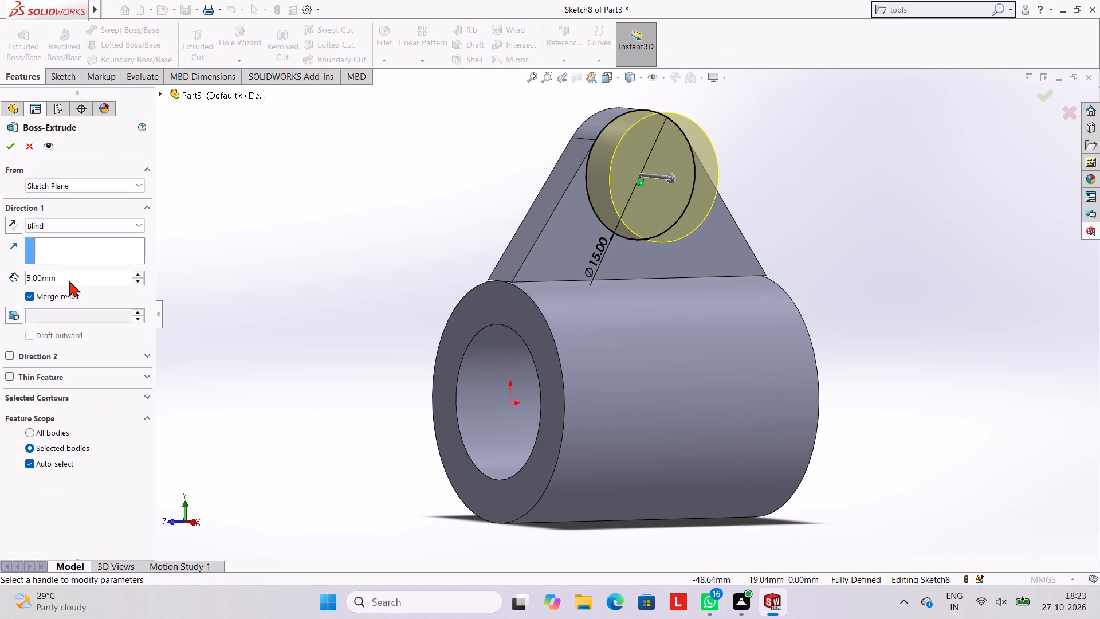
click(70, 281)
key(BackSpace)
key(BackSpace)
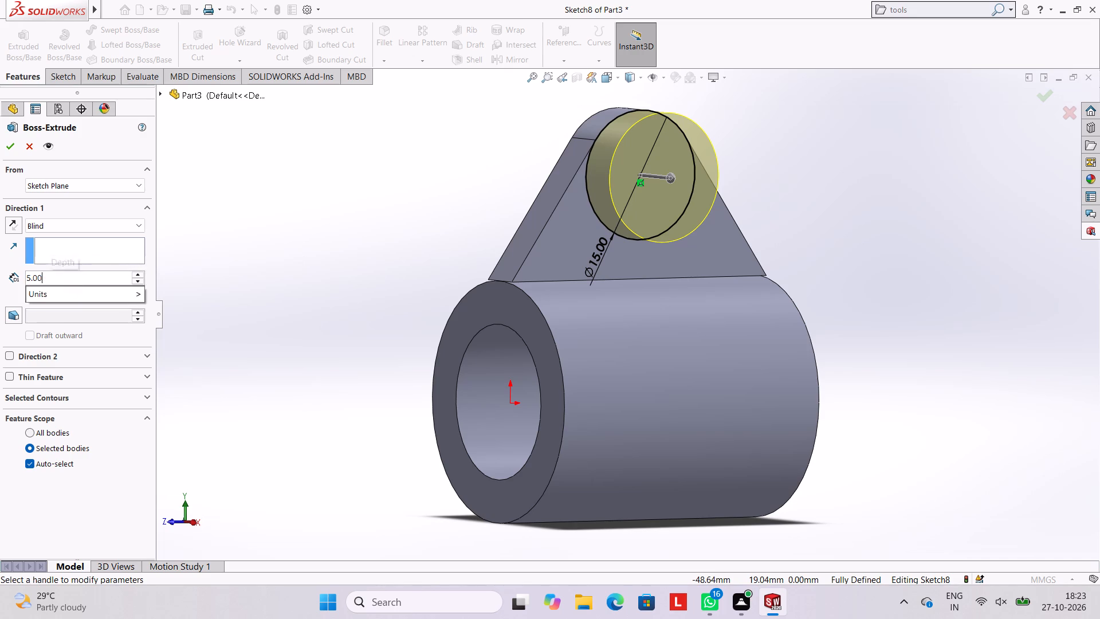
key(BackSpace)
key(BackSpace)
key(BackSpace)
key(BackSpace)
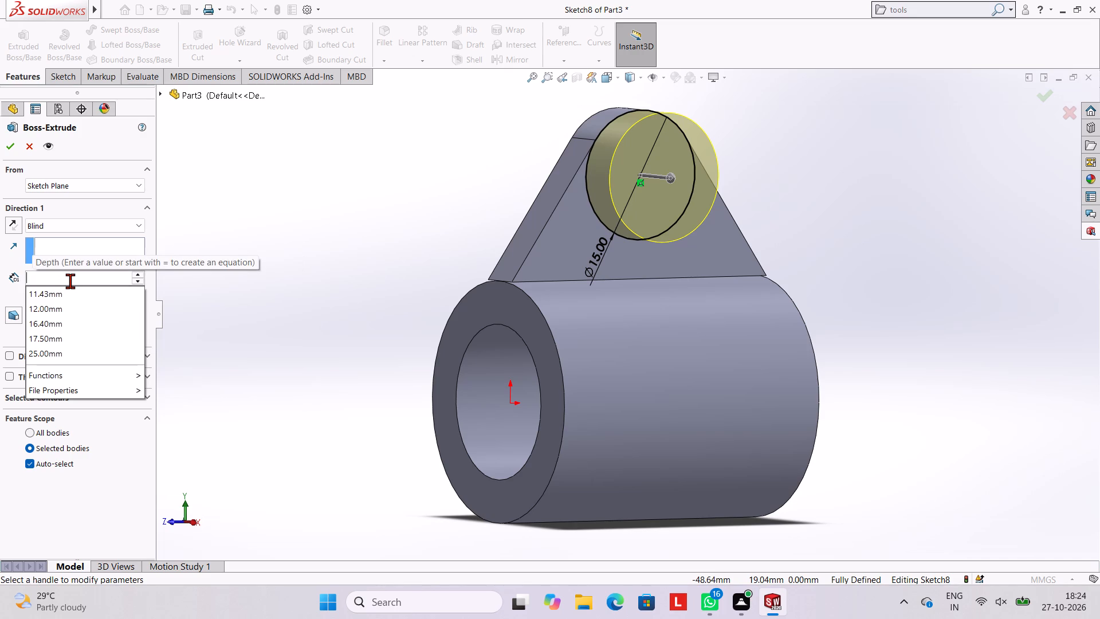
key(7)
key(Return)
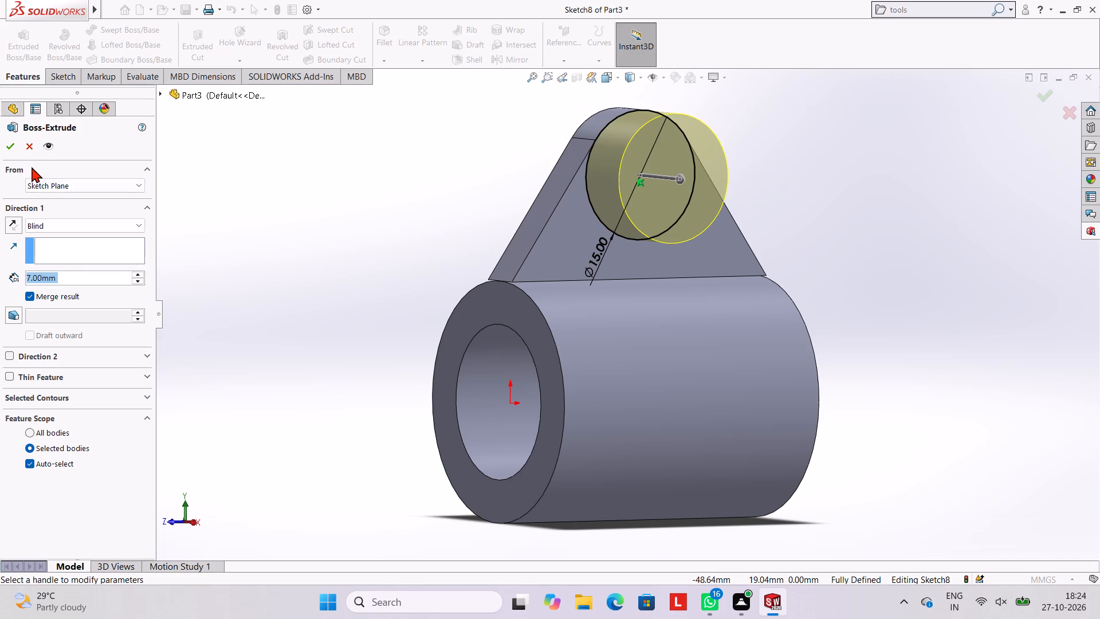
click(15, 146)
click(321, 170)
Open a new sketch on the lug's opposite flat face and view it face-on.
middle_drag(349, 175, 383, 186)
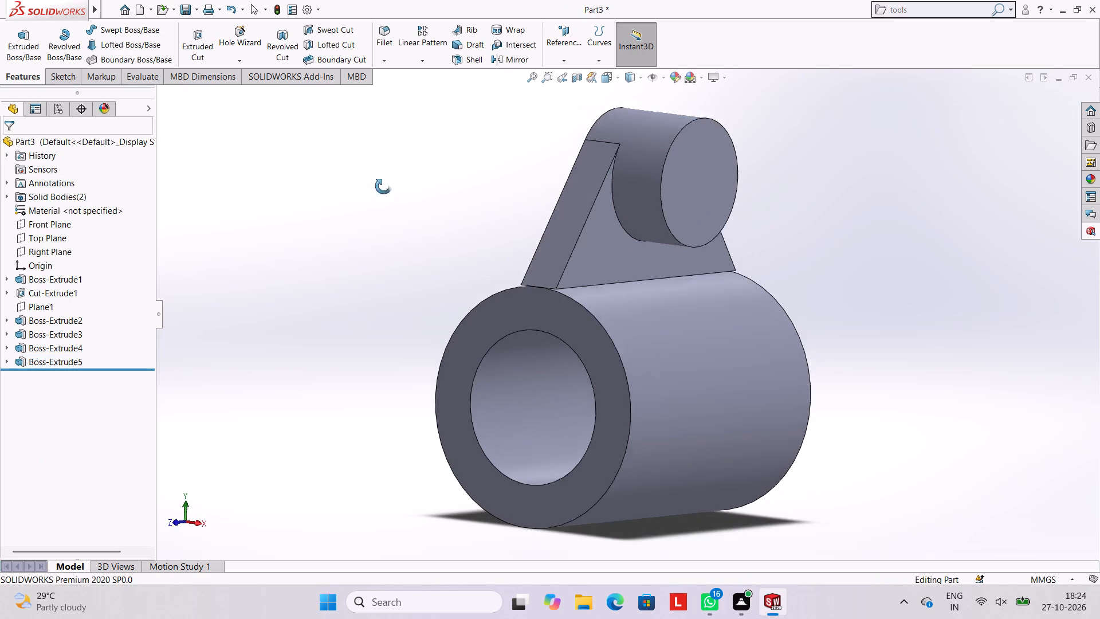
middle_drag(383, 186, 359, 191)
middle_drag(541, 198, 535, 199)
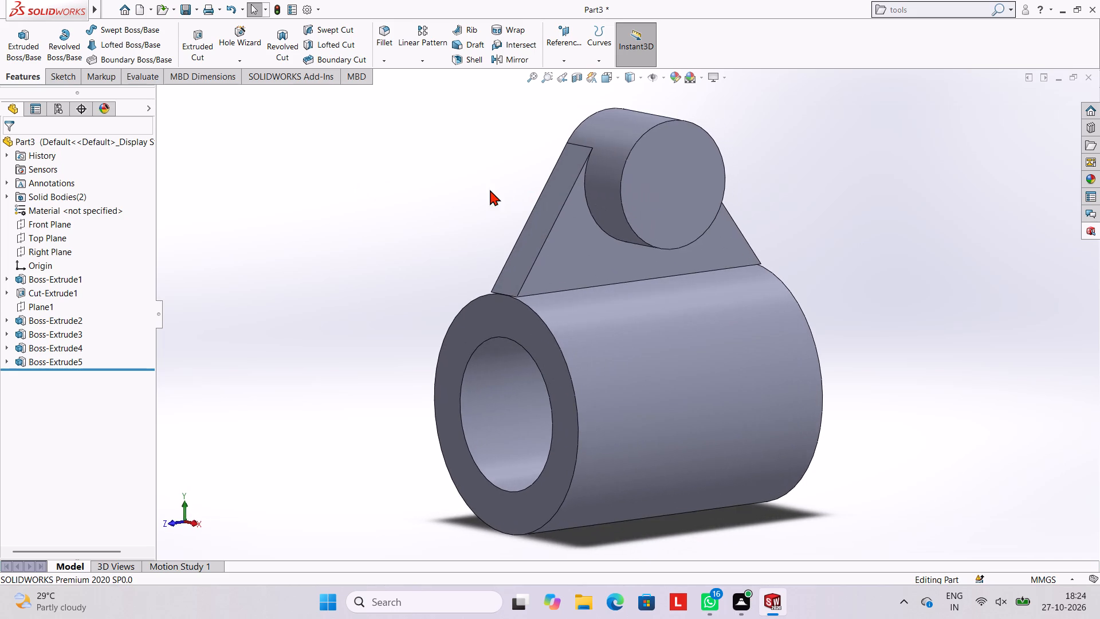
middle_drag(498, 206, 614, 217)
click(634, 198)
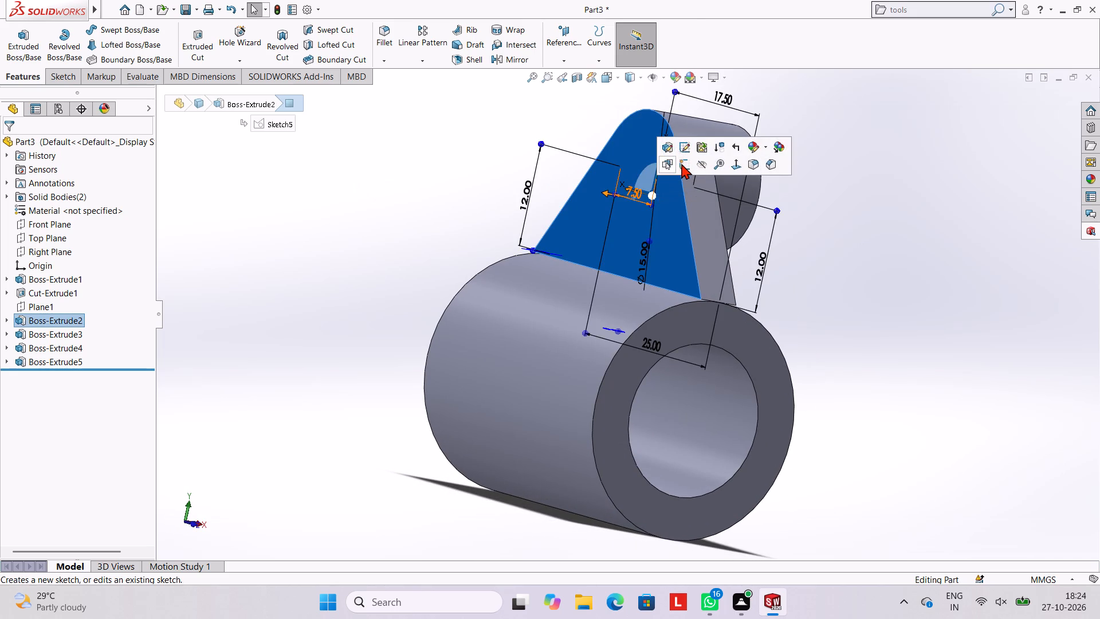
click(682, 163)
key(ctrl+8)
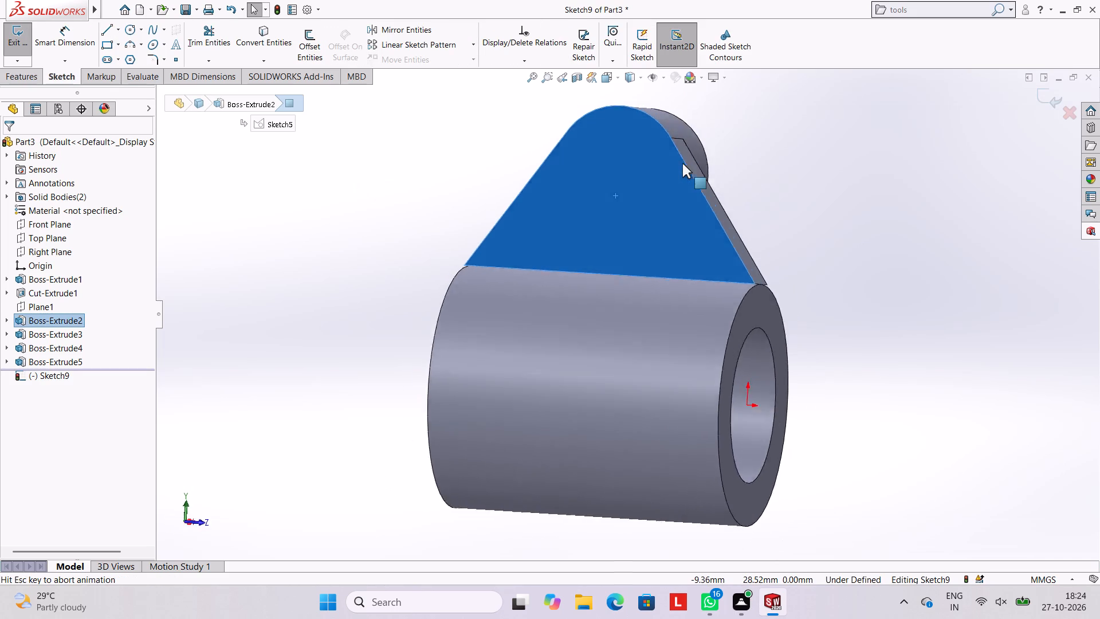
Sketch a 15 mm diameter circle on this lug face, concentric with the rounded top.
click(132, 28)
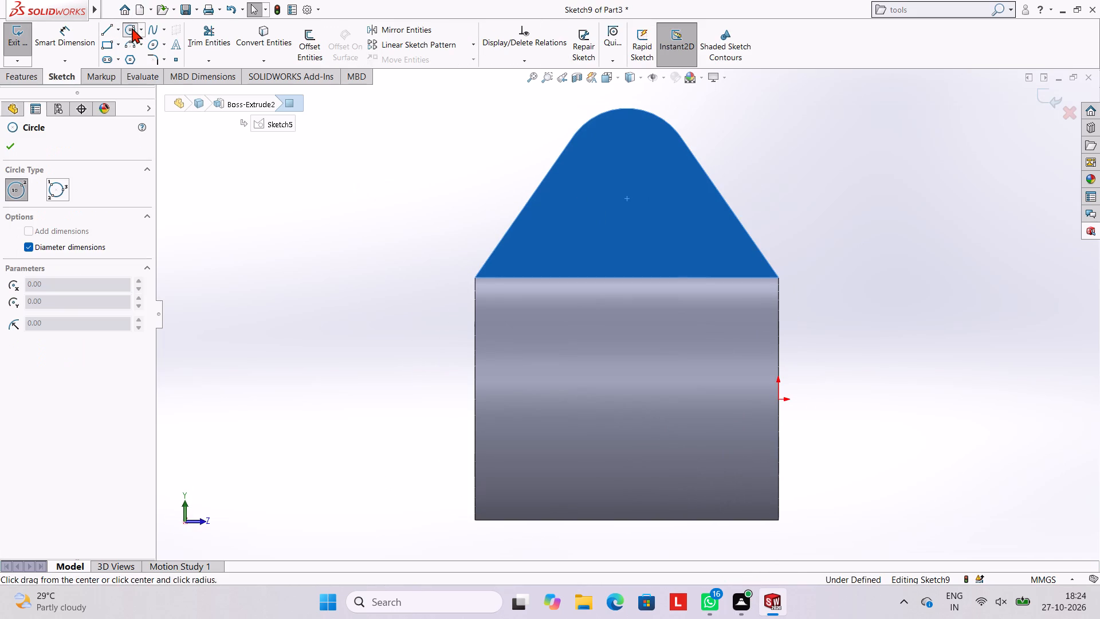
click(628, 174)
text(15)
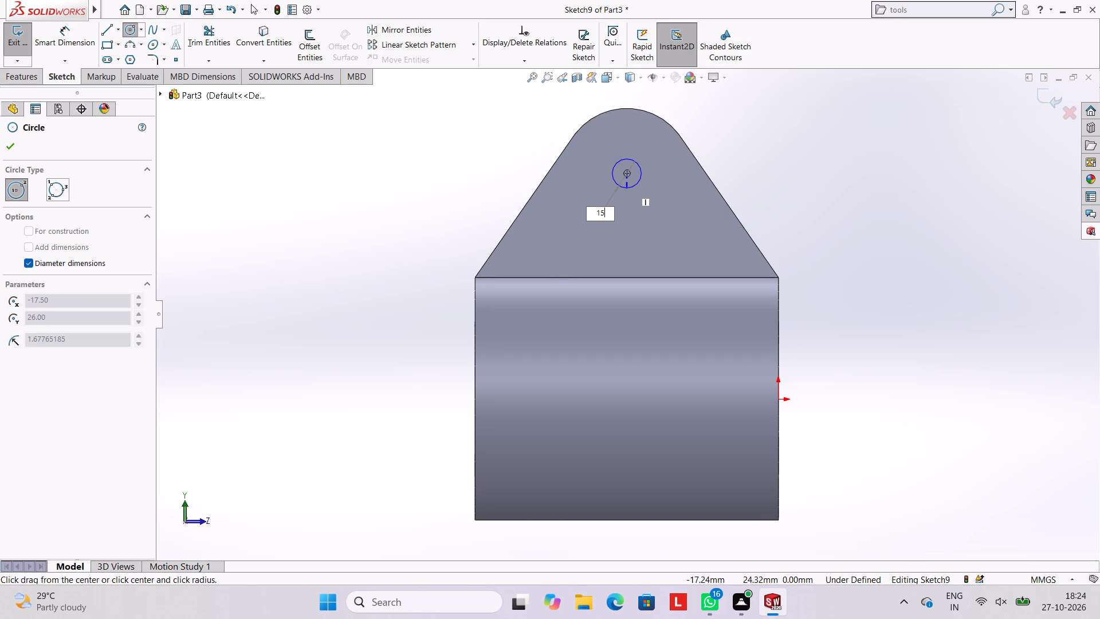
key(Return)
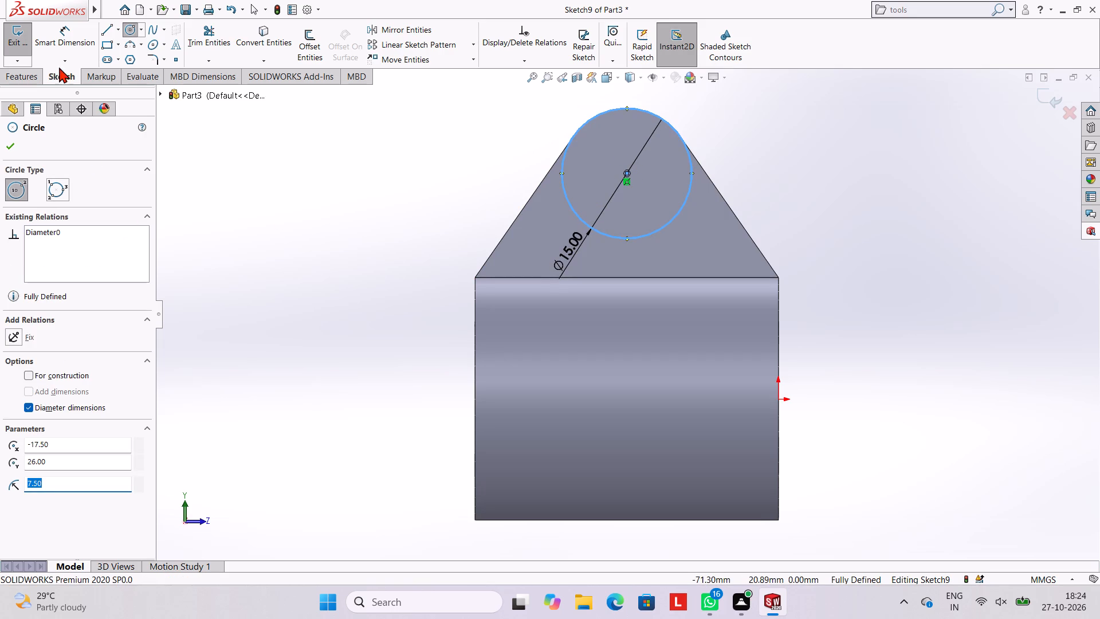
key(Escape)
click(84, 33)
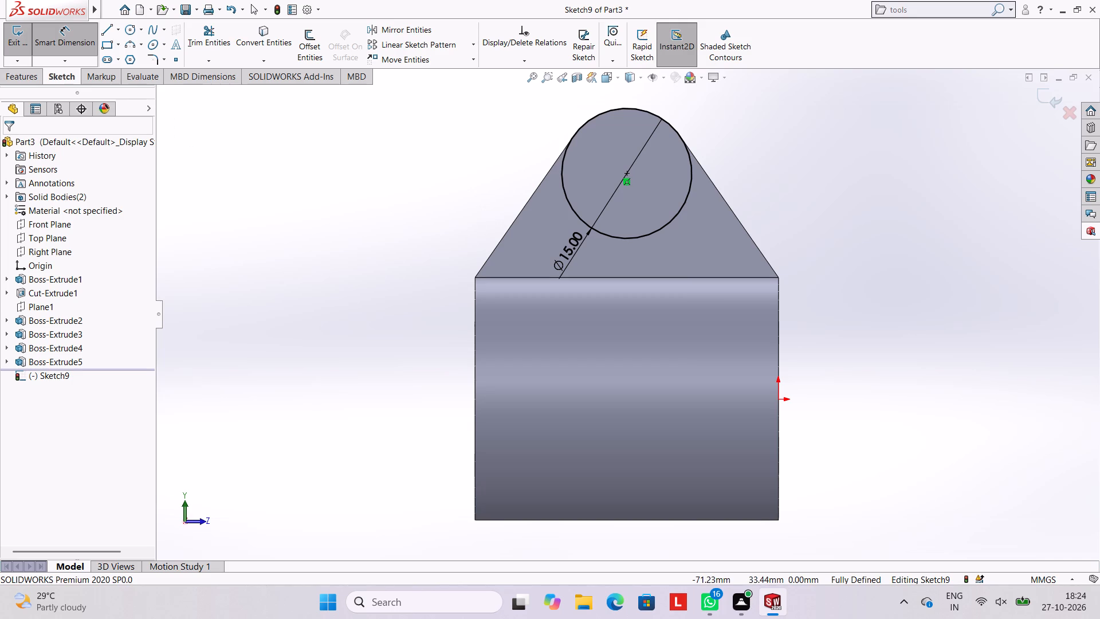
Extrude the new 15 mm circle outward from the lug by a blind depth of 7 mm, merging the result.
click(19, 81)
click(29, 46)
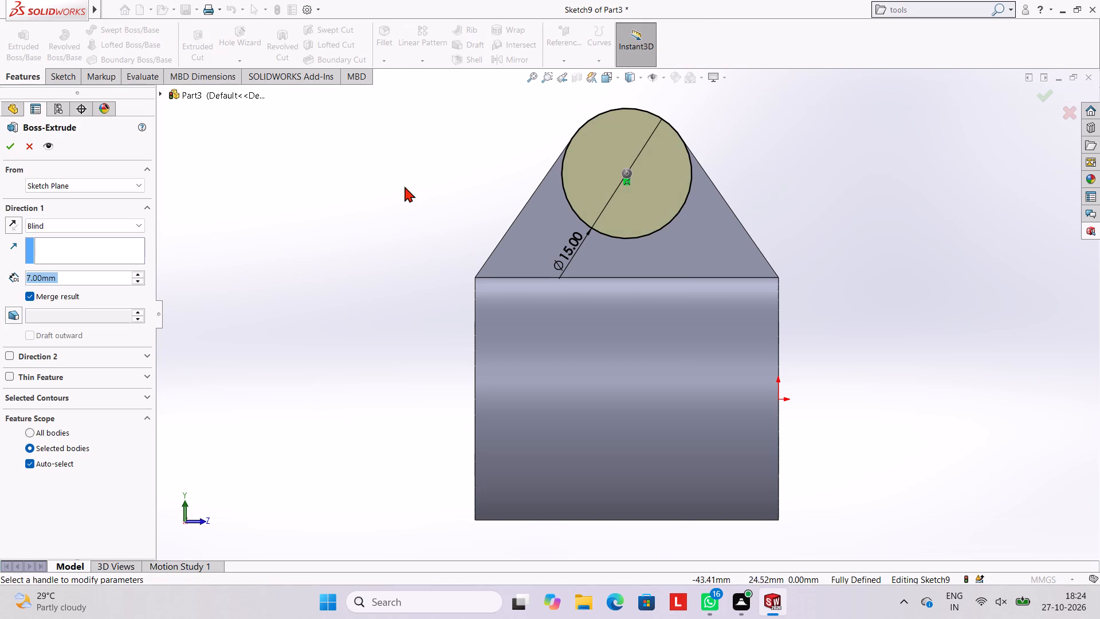
middle_drag(404, 186, 334, 196)
click(10, 149)
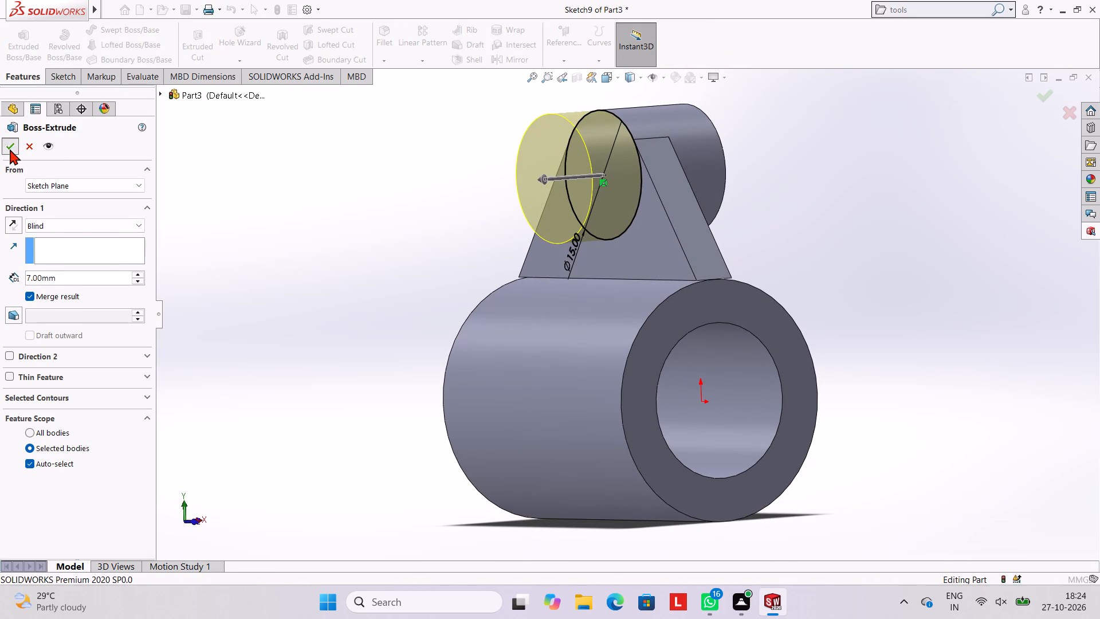
click(250, 164)
Open a new sketch on the circular end face of the front 15 mm boss.
middle_drag(665, 250, 595, 258)
scroll(609, 251, up, 3)
middle_drag(617, 255, 616, 314)
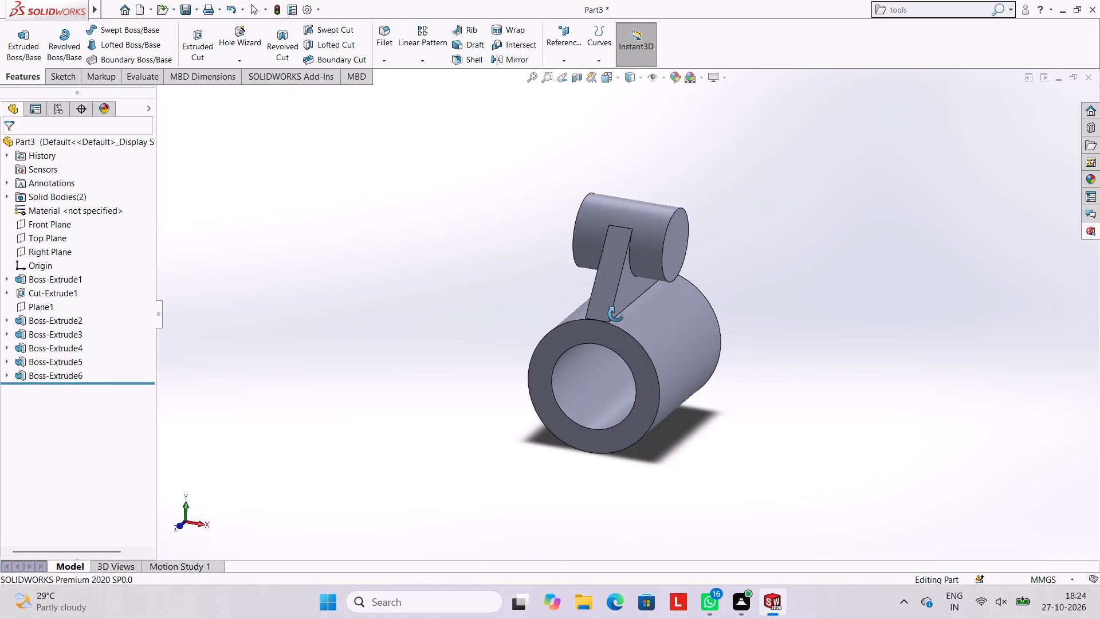
middle_drag(616, 314, 599, 289)
middle_drag(627, 253, 608, 258)
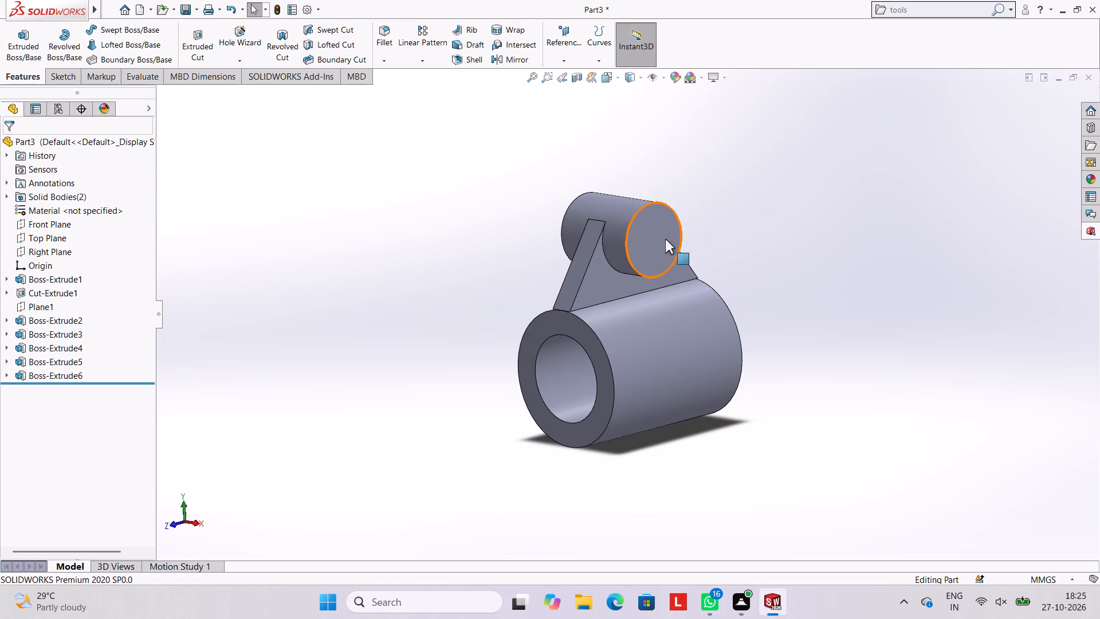
click(656, 258)
click(701, 229)
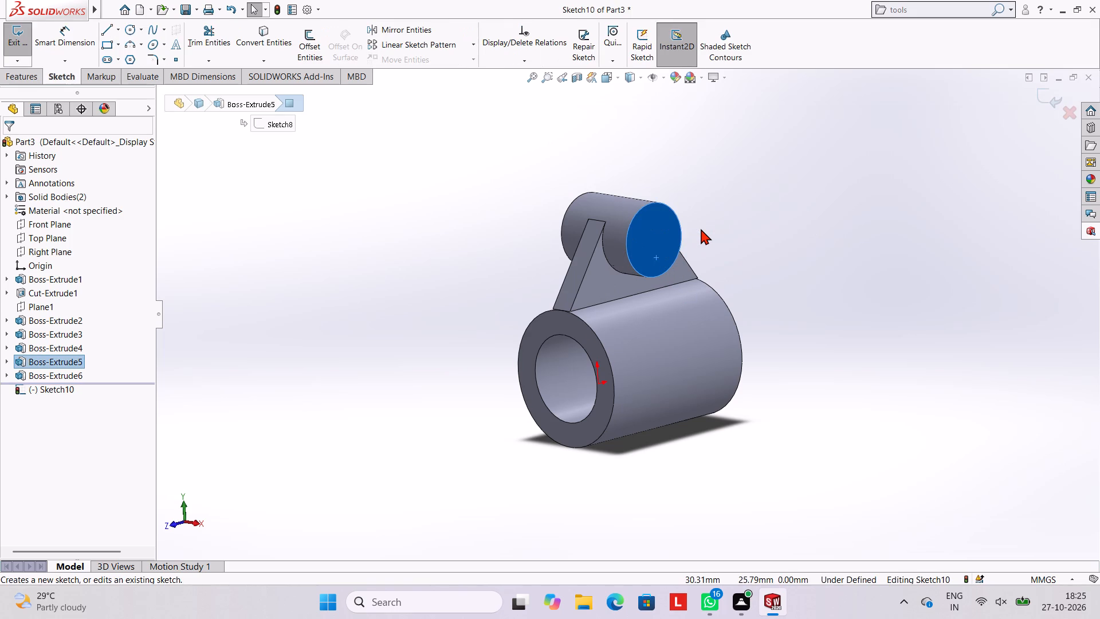
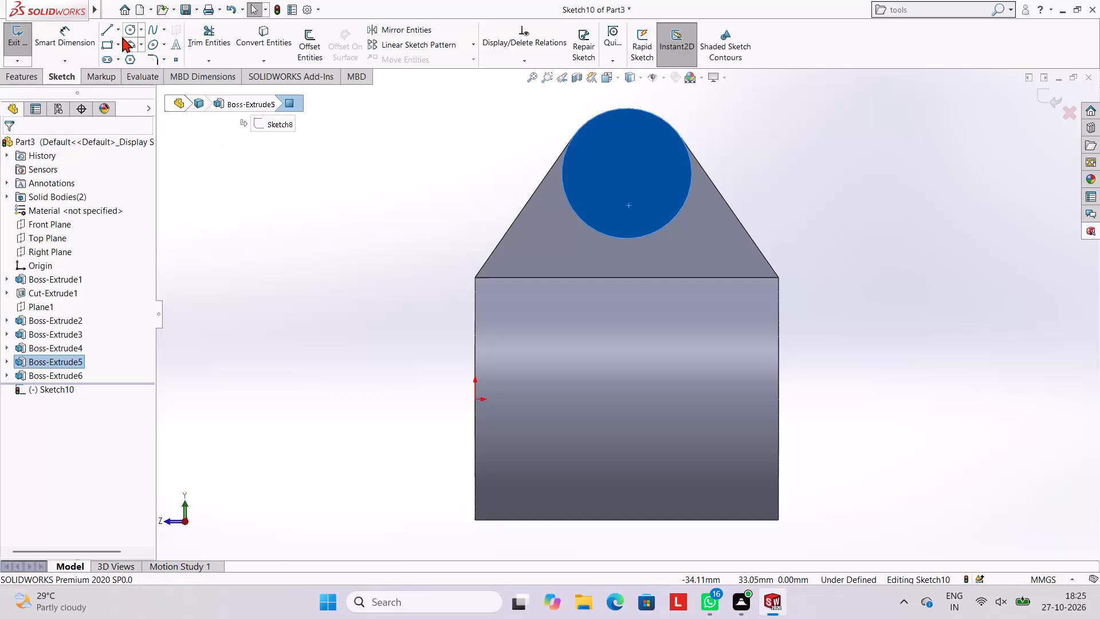
Sketch connected lines from the boss circle's lowest point: 2.5 mm horizontally toward the origin side, vertically down to origin level, and 5 mm horizontally back.
ctrl+click(109, 33)
ctrl+click(626, 238)
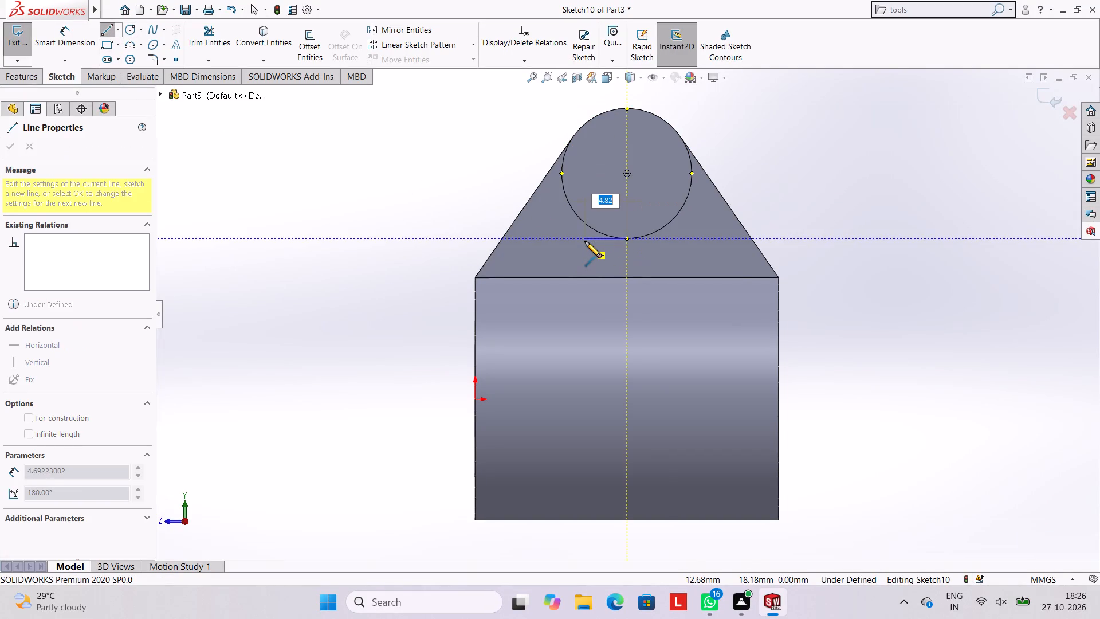
text(2.5)
key(Return)
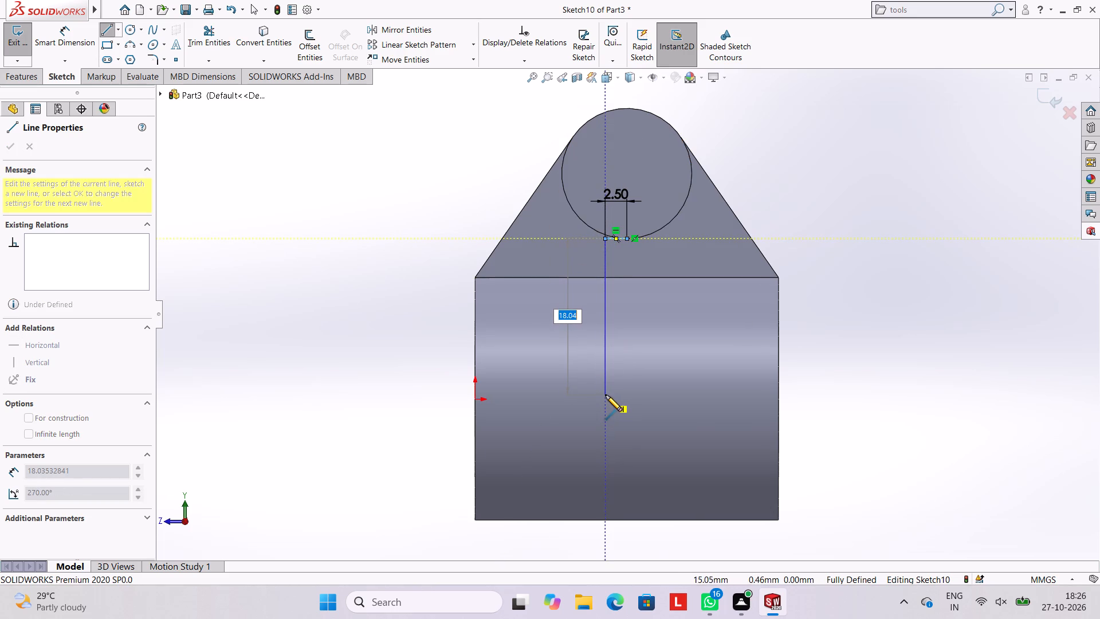
ctrl+click(605, 397)
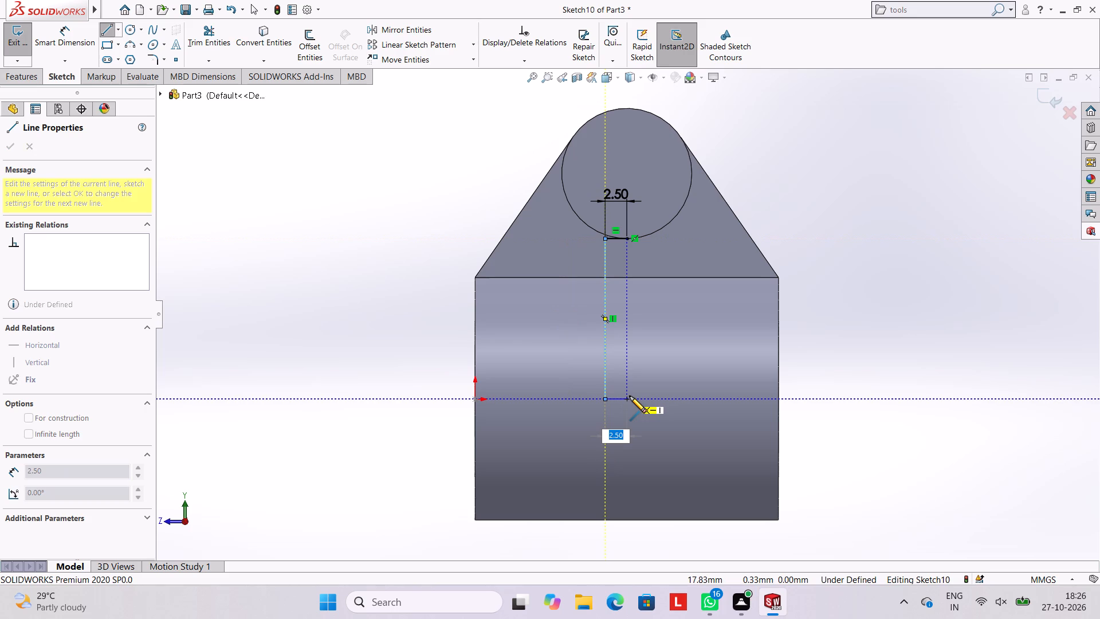
key(5)
key(Return)
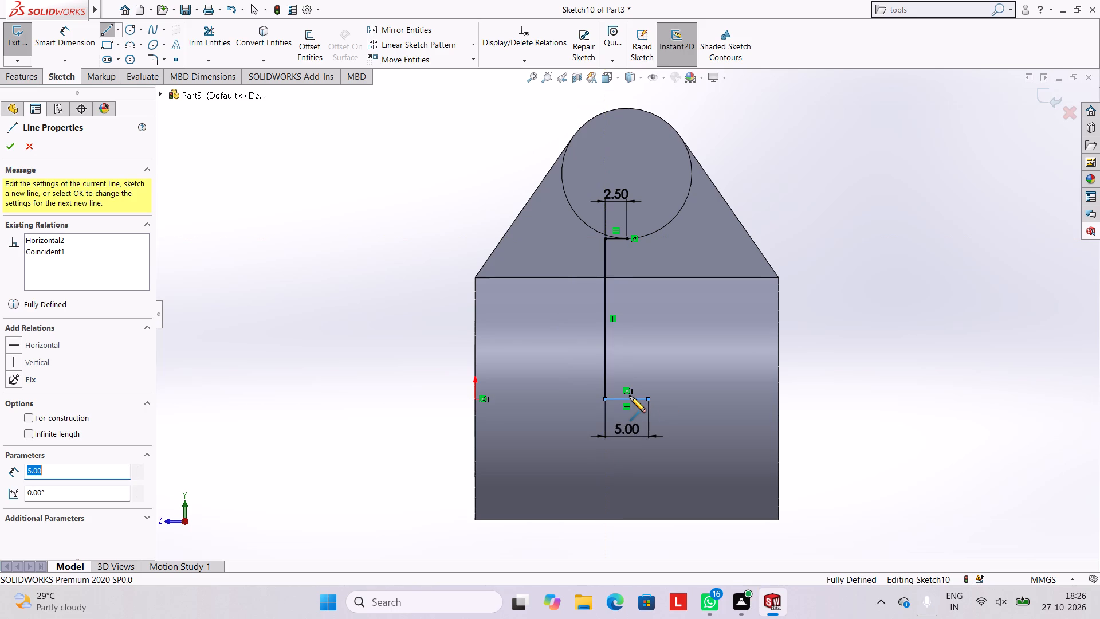
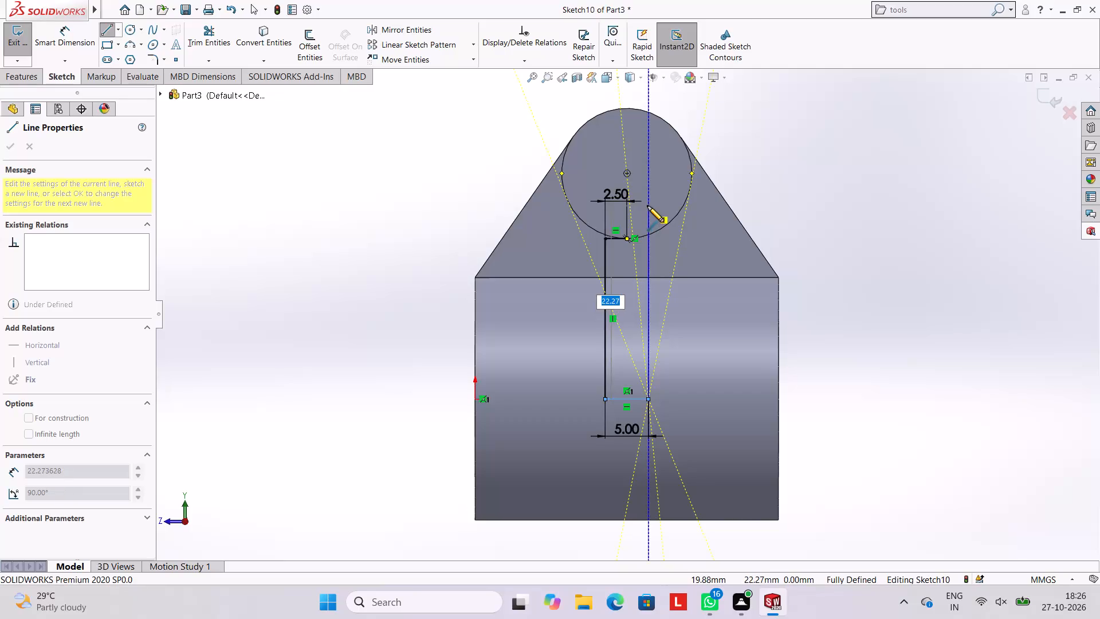
Sketch a vertical line about 22.3 mm long from the free end of the 5 mm base line up into the boss circle.
ctrl+click(647, 206)
key(Escape)
Trim away the 2.5 mm horizontal line at the boss circle's lowest point.
ctrl+scroll(658, 233, up, 2)
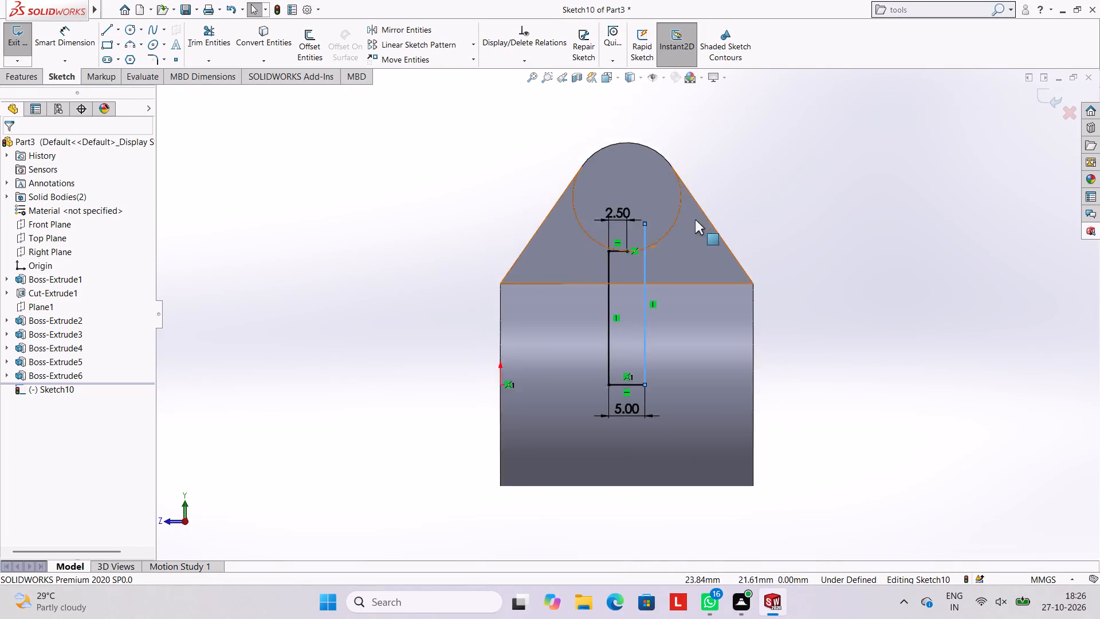
ctrl+scroll(695, 220, up, 2)
ctrl+scroll(703, 214, down, 4)
ctrl+scroll(537, 389, down, 2)
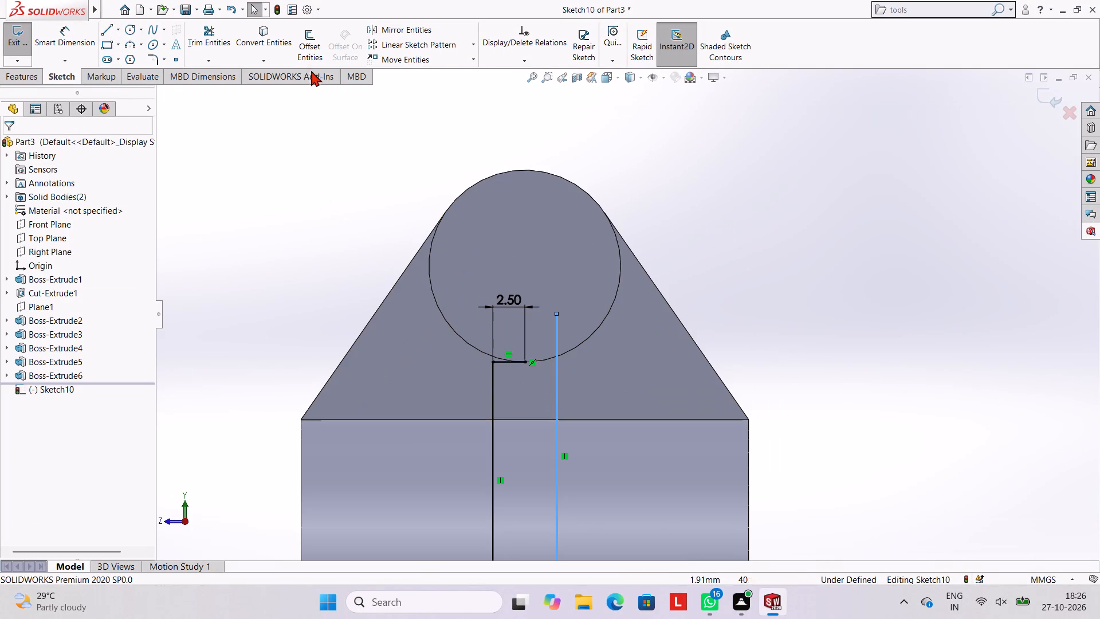
ctrl+click(207, 36)
ctrl+scroll(575, 436, down, 3)
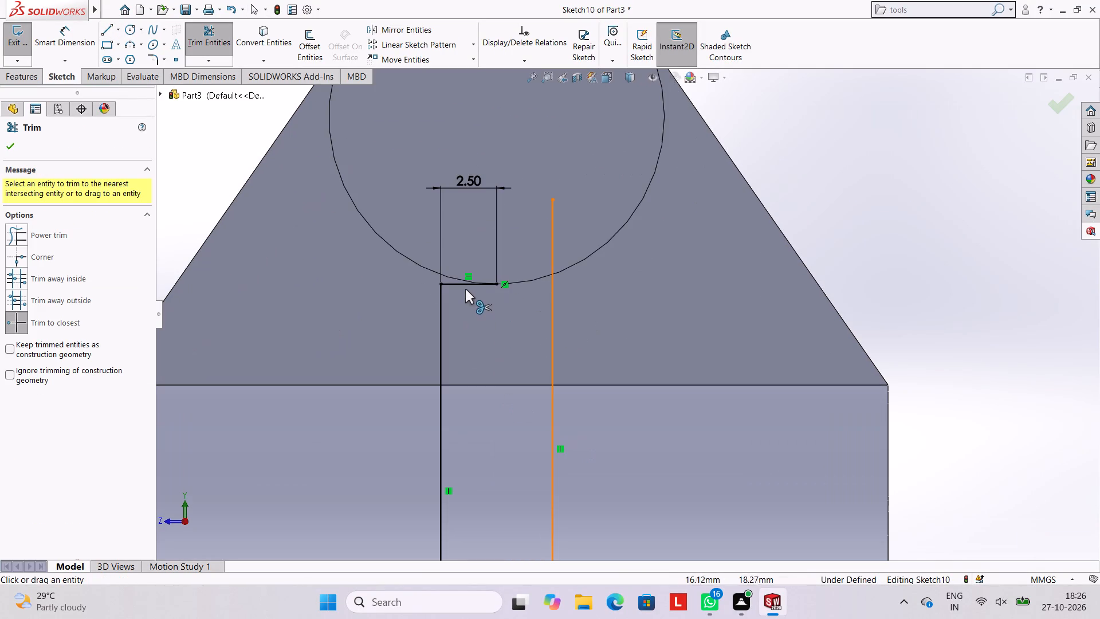
ctrl+click(465, 285)
Start the Line tool to continue the rib profile beneath the boss circle.
ctrl+click(99, 28)
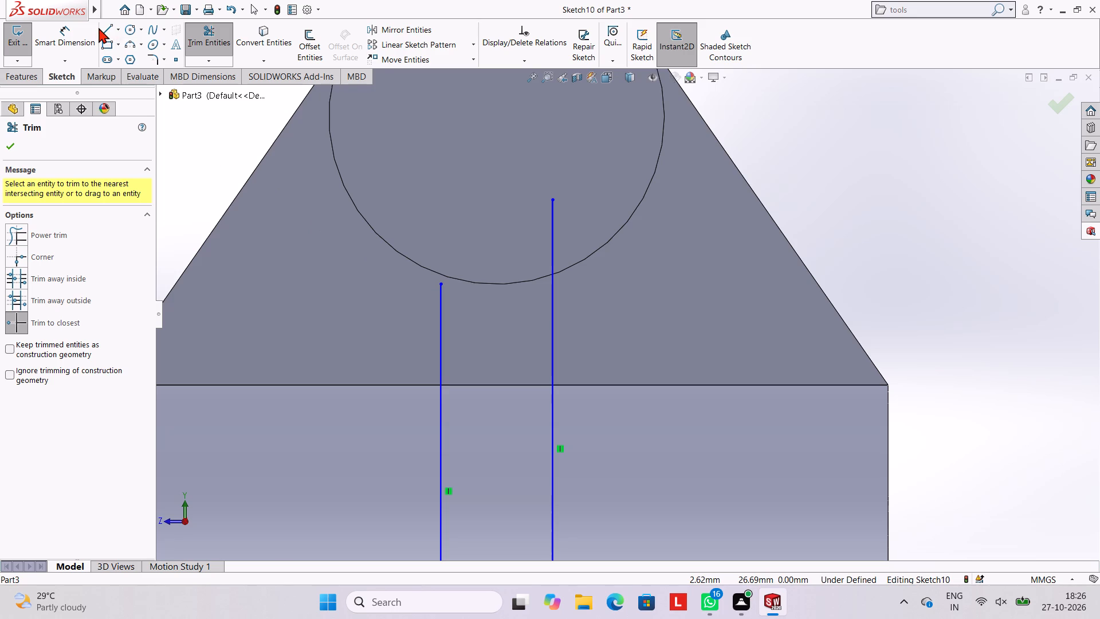
ctrl+click(107, 28)
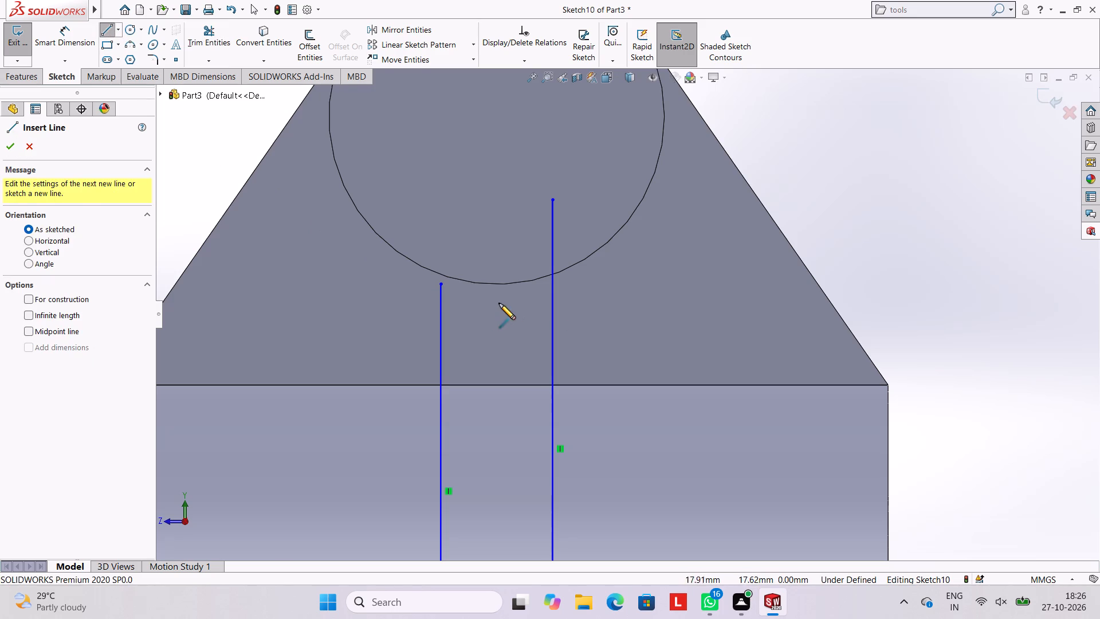
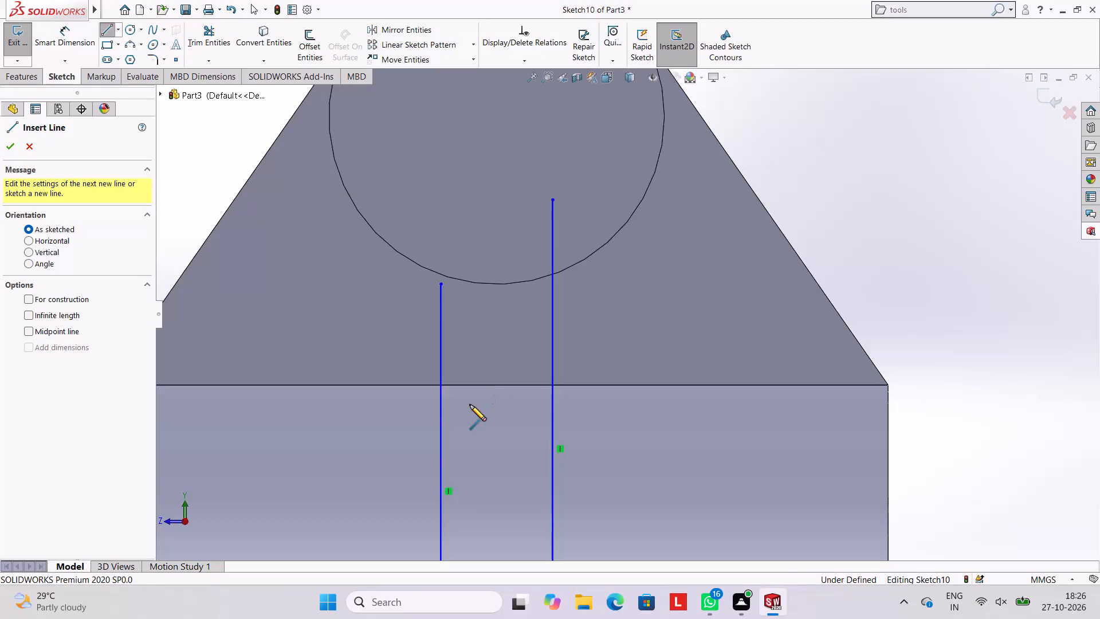
Sketch a vertical line about 3.8 mm long extending the shorter rib side up into the boss circle.
ctrl+click(441, 284)
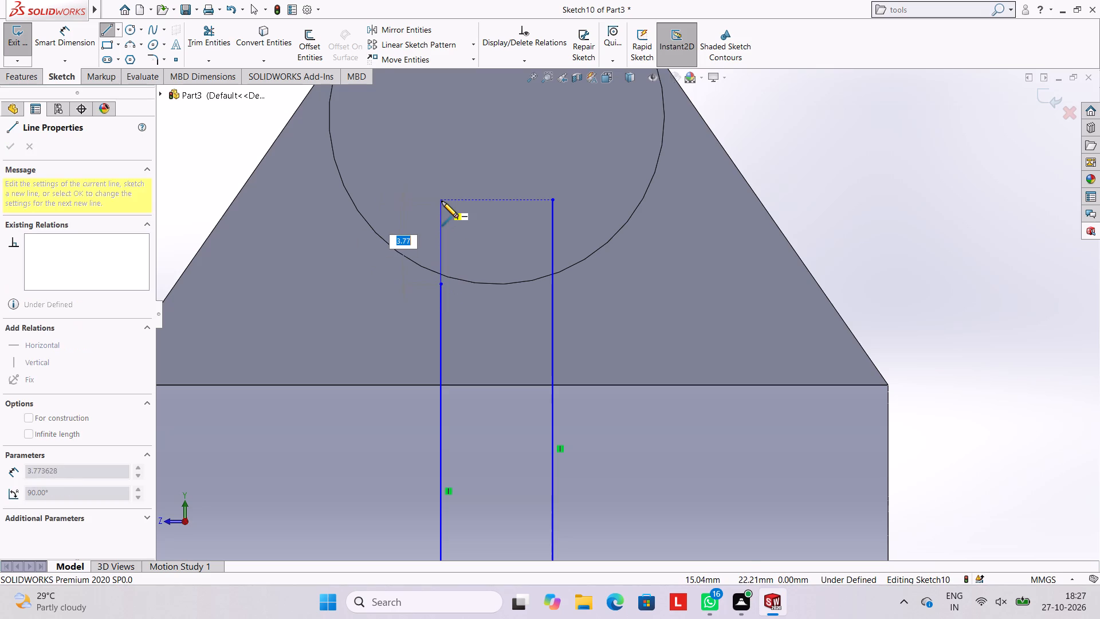
ctrl+click(442, 201)
key(Escape)
key(Escape)
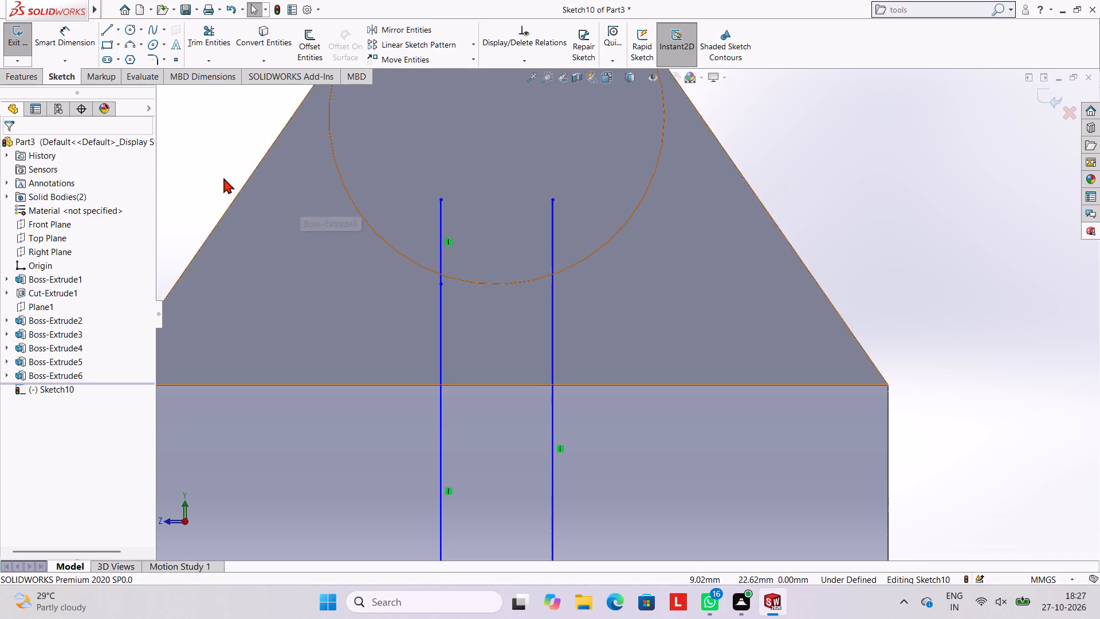
Sketch a 15 mm diameter circle centred on the boss's end face.
ctrl+click(225, 42)
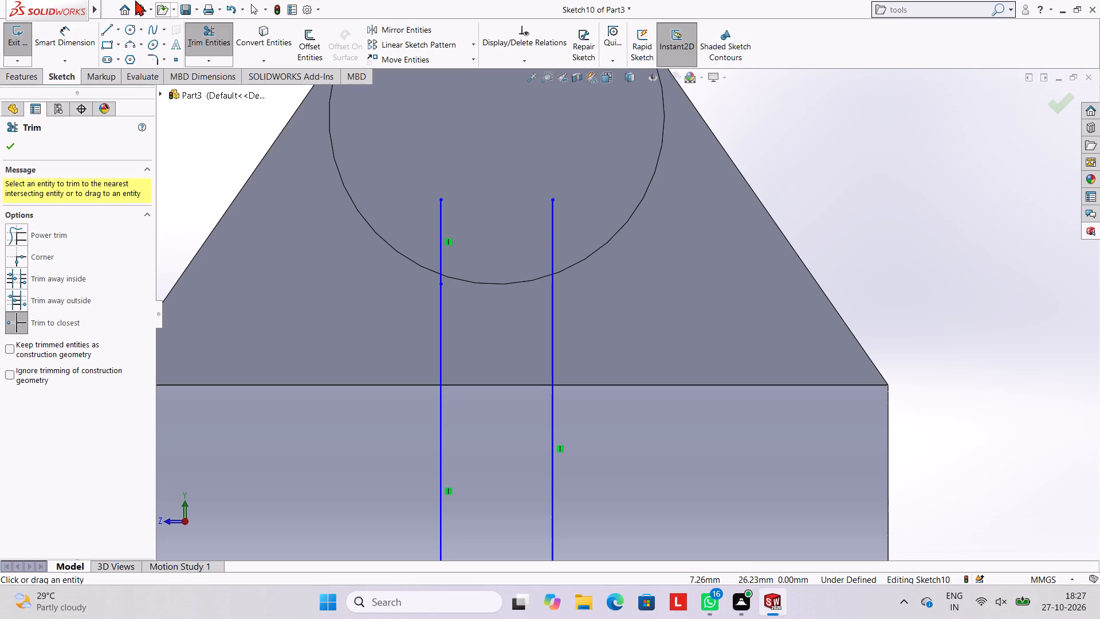
ctrl+click(132, 23)
ctrl+scroll(573, 270, up, 2)
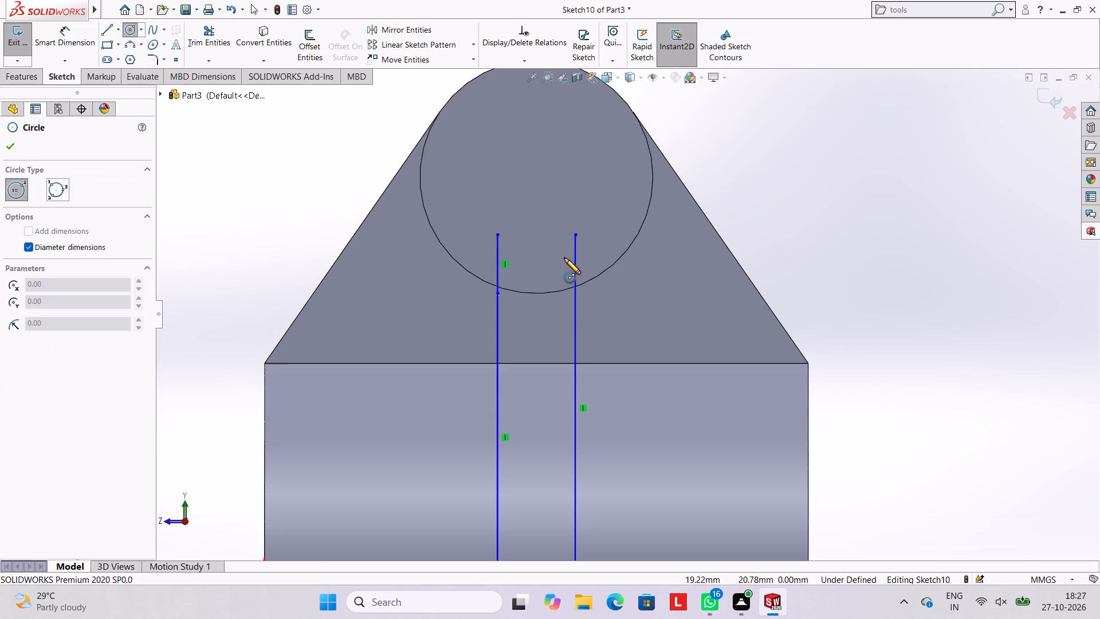
ctrl+scroll(569, 264, up, 1)
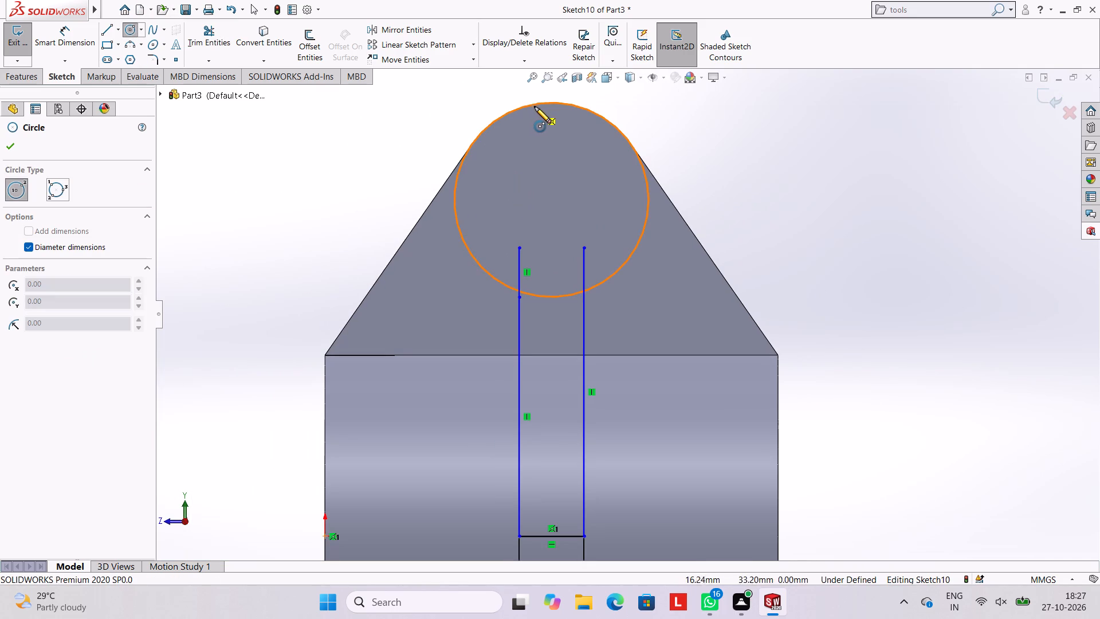
ctrl+click(551, 198)
text(15)
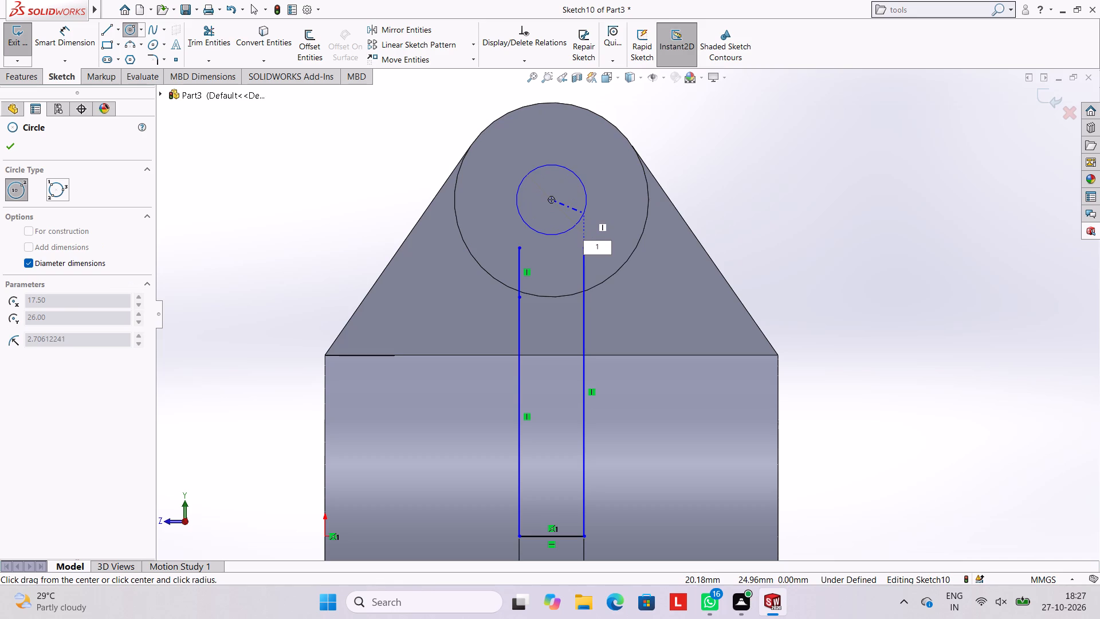
key(Return)
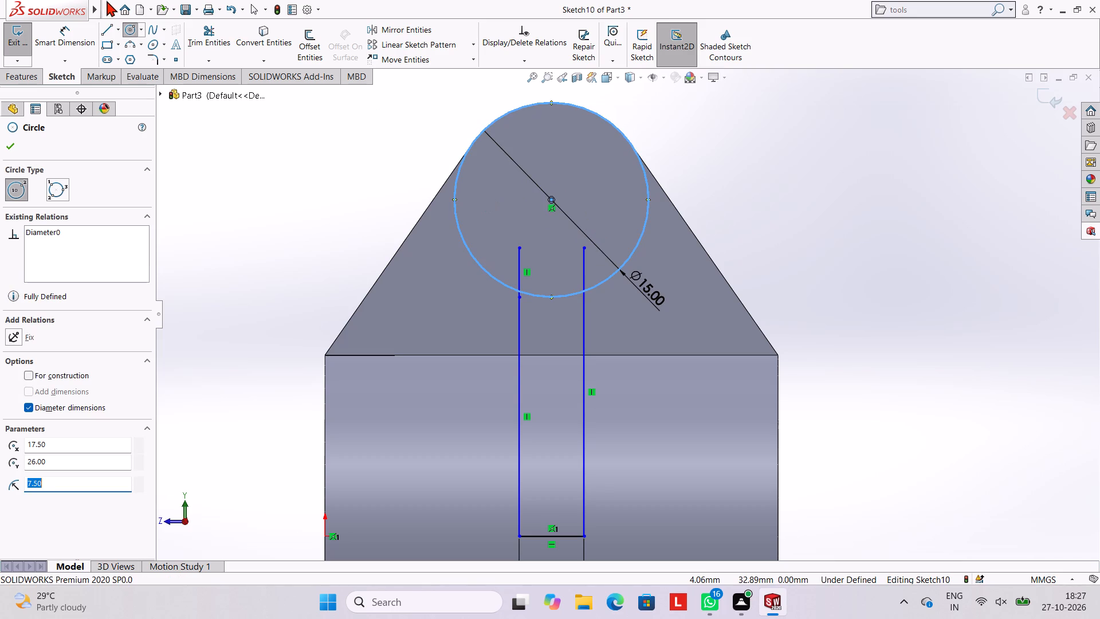
Trim both rib lines inside the 15 mm circle and the circle's outer arc, leaving only the short arc between the lines.
ctrl+click(200, 46)
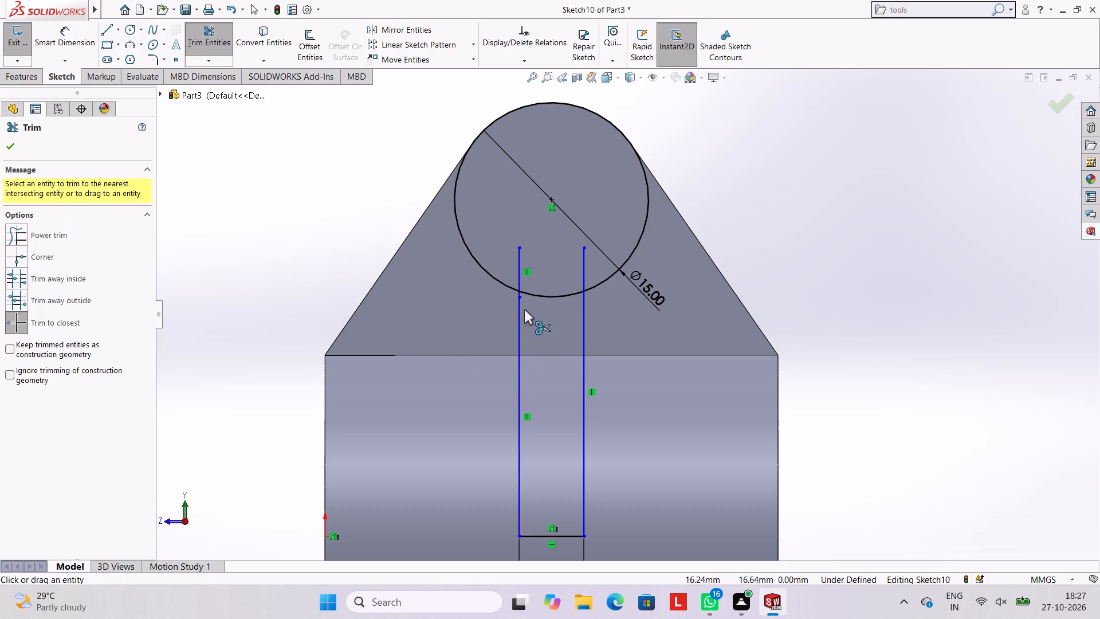
ctrl+click(518, 268)
ctrl+click(586, 266)
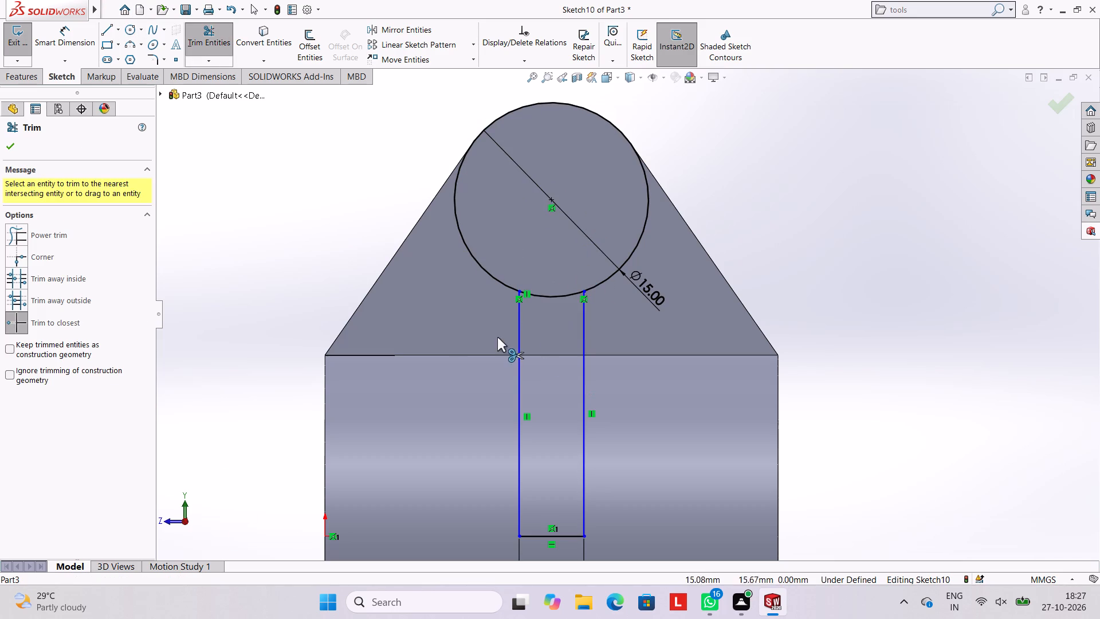
ctrl+scroll(616, 270, up, 4)
ctrl+scroll(594, 308, down, 7)
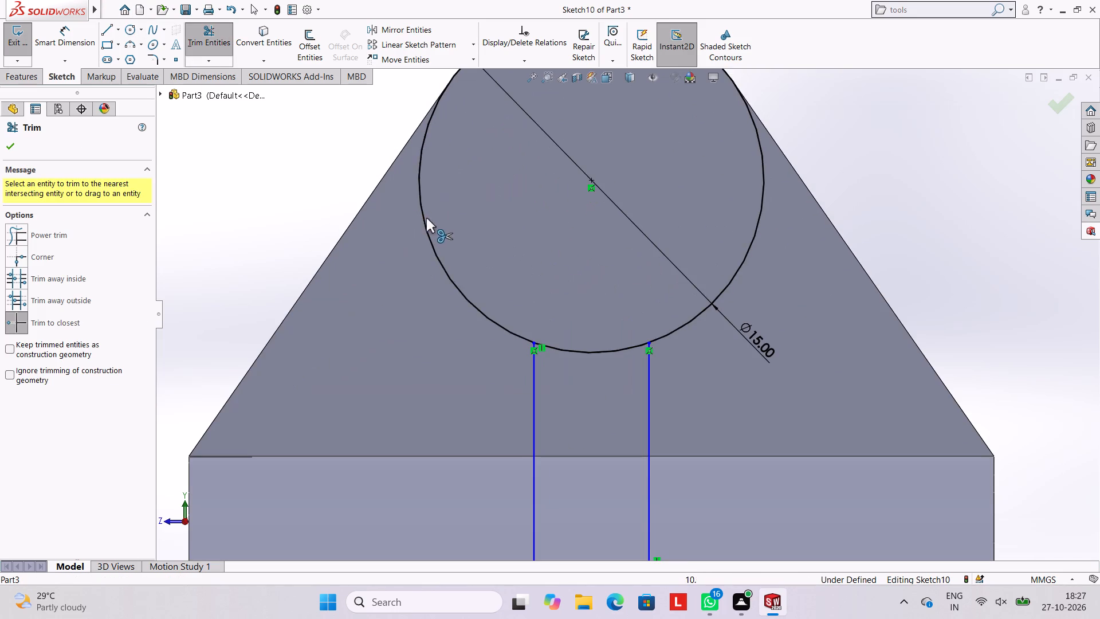
ctrl+click(423, 219)
ctrl+scroll(650, 378, up, 3)
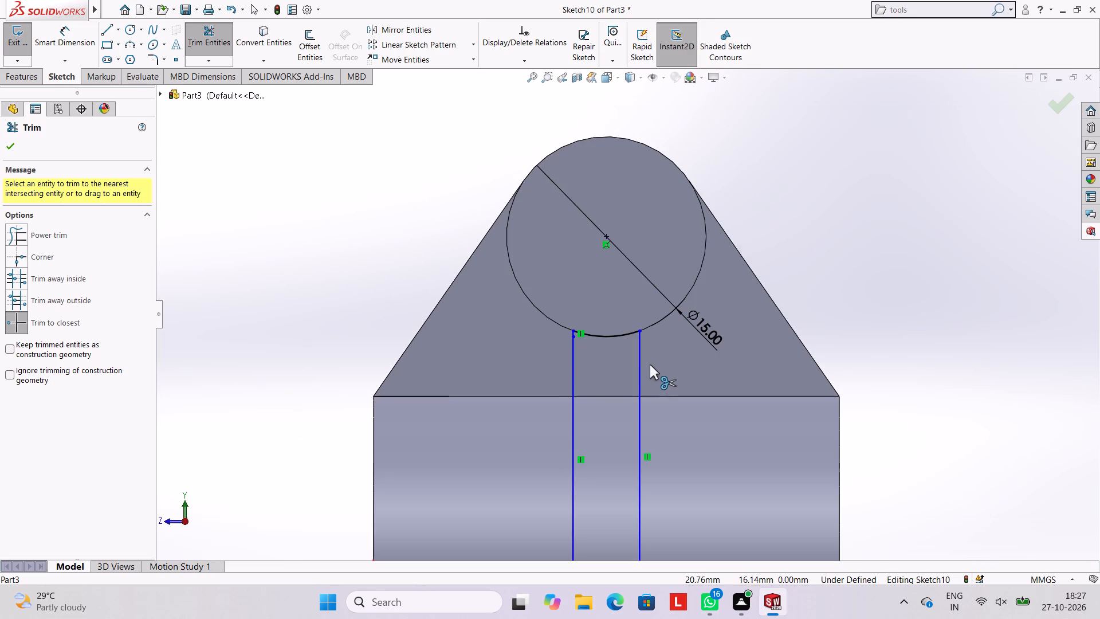
Extrude the closed rib profile 7 mm blind in the reversed direction towards the lug, with Merge result turned off.
ctrl+scroll(654, 430, up, 3)
ctrl+middle_drag(660, 410, 711, 417)
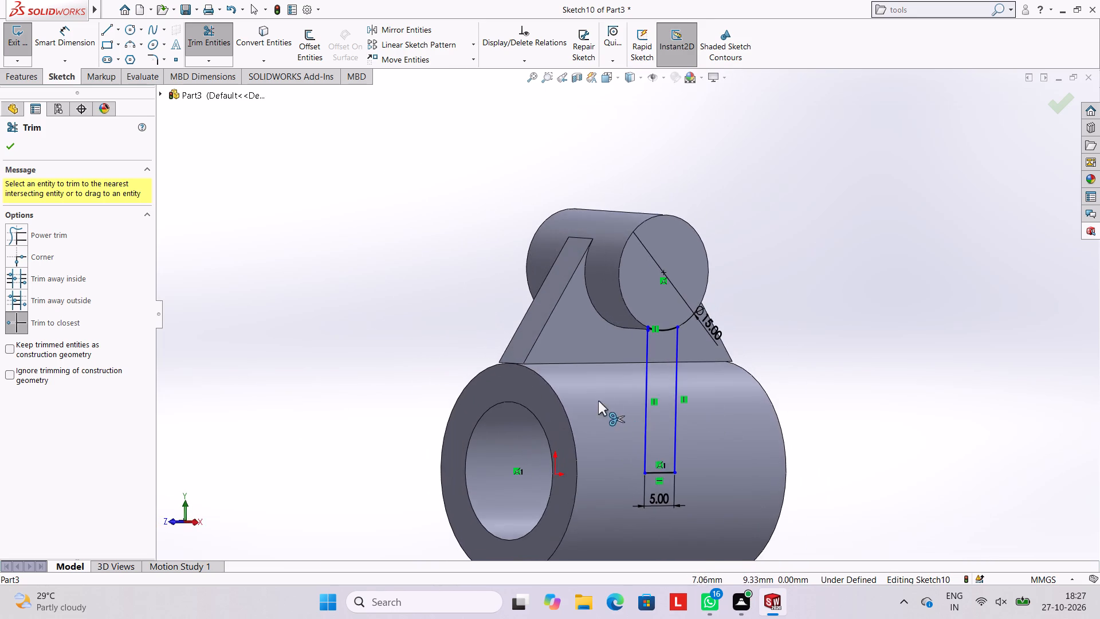
ctrl+middle_drag(607, 401, 629, 400)
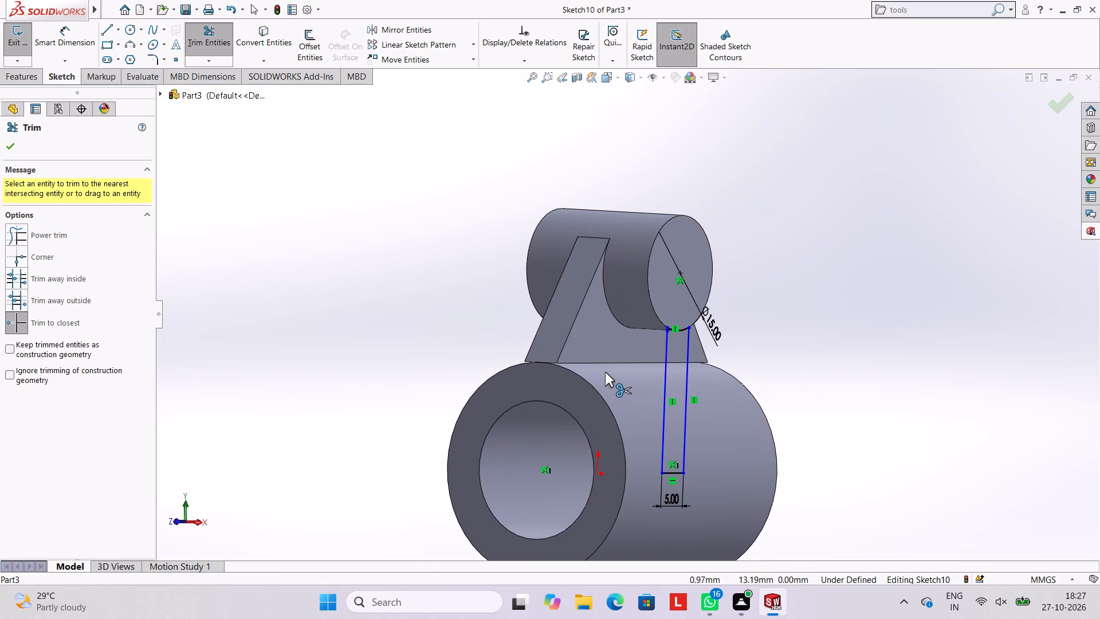
ctrl+middle_drag(612, 374, 649, 375)
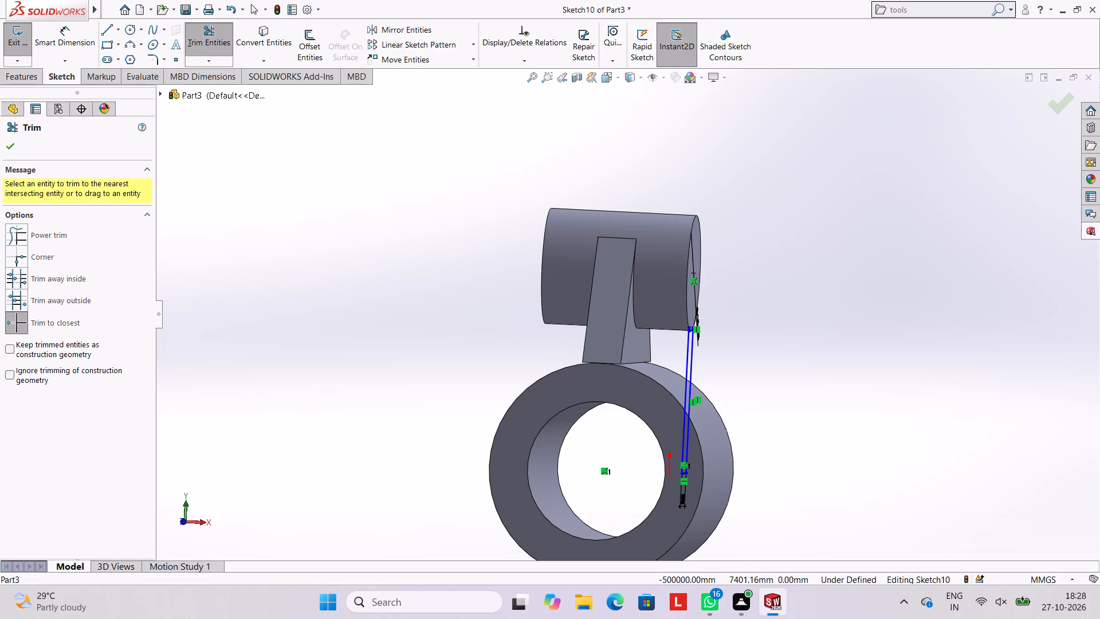
ctrl+click(32, 79)
ctrl+click(32, 47)
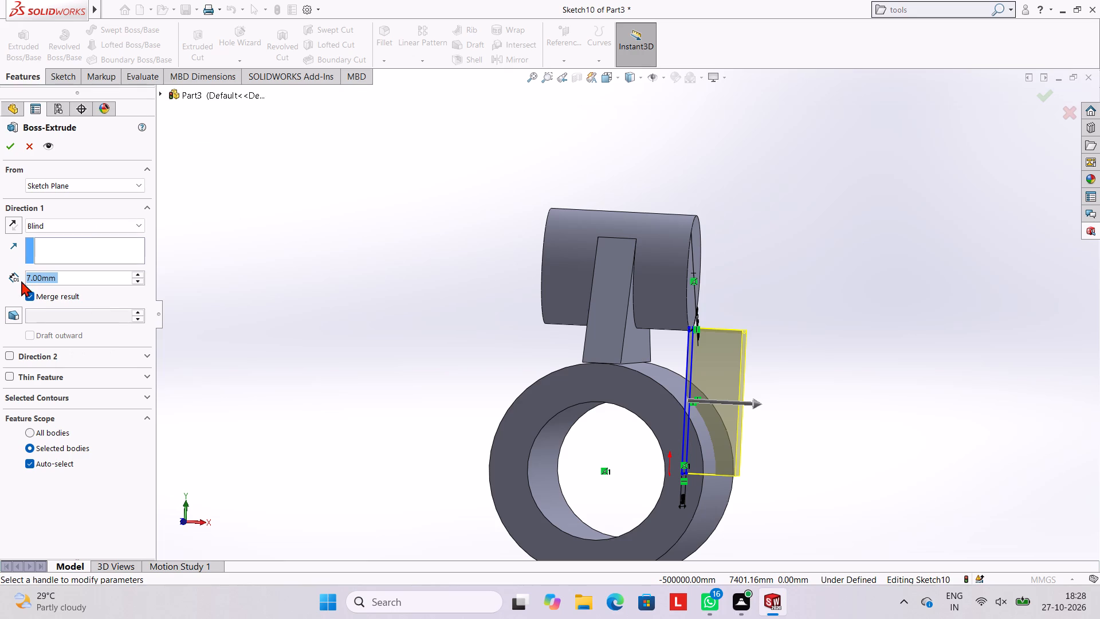
ctrl+click(13, 221)
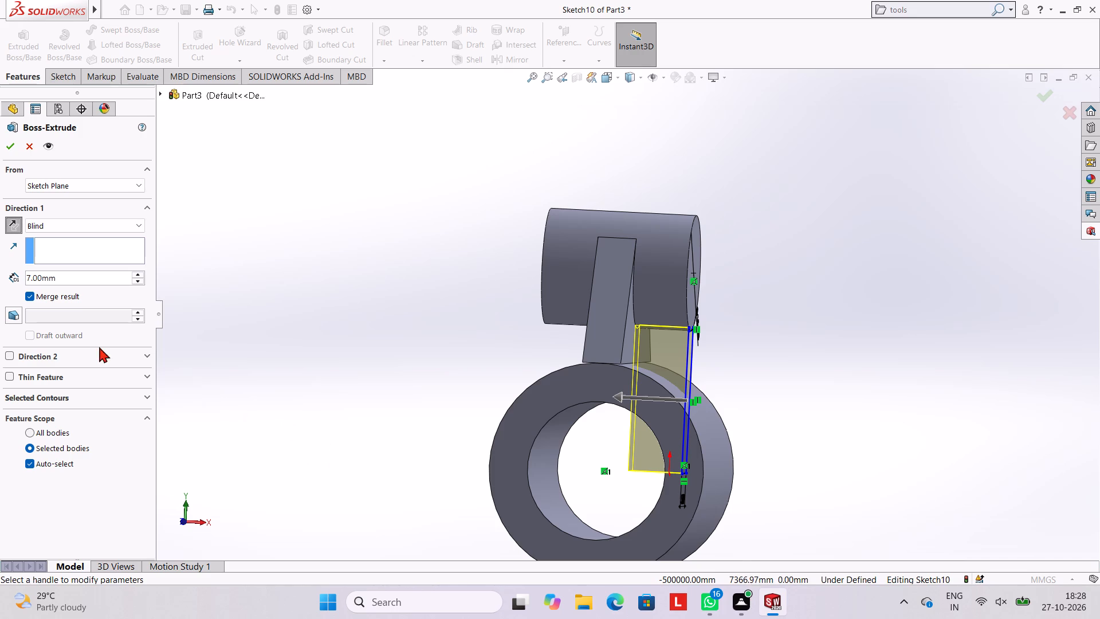
ctrl+click(8, 230)
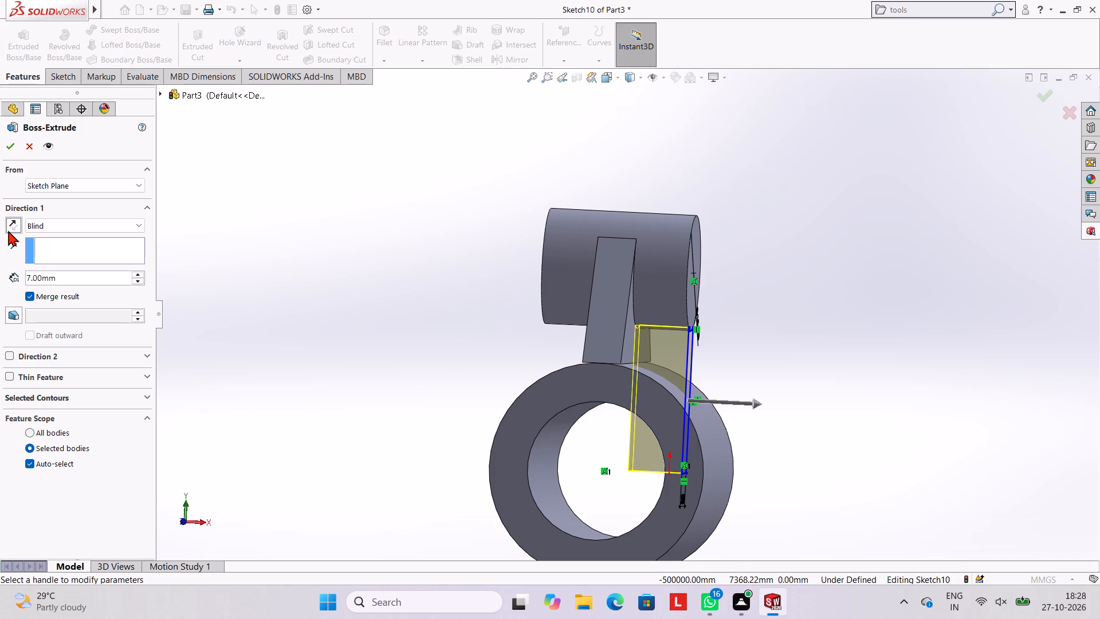
ctrl+click(8, 230)
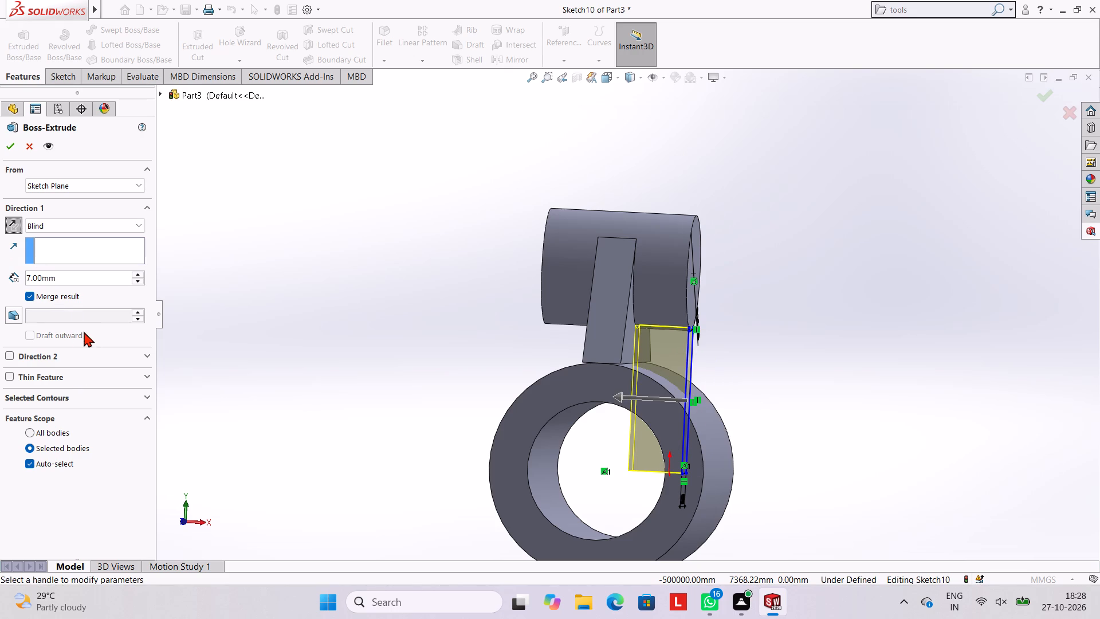
ctrl+click(7, 147)
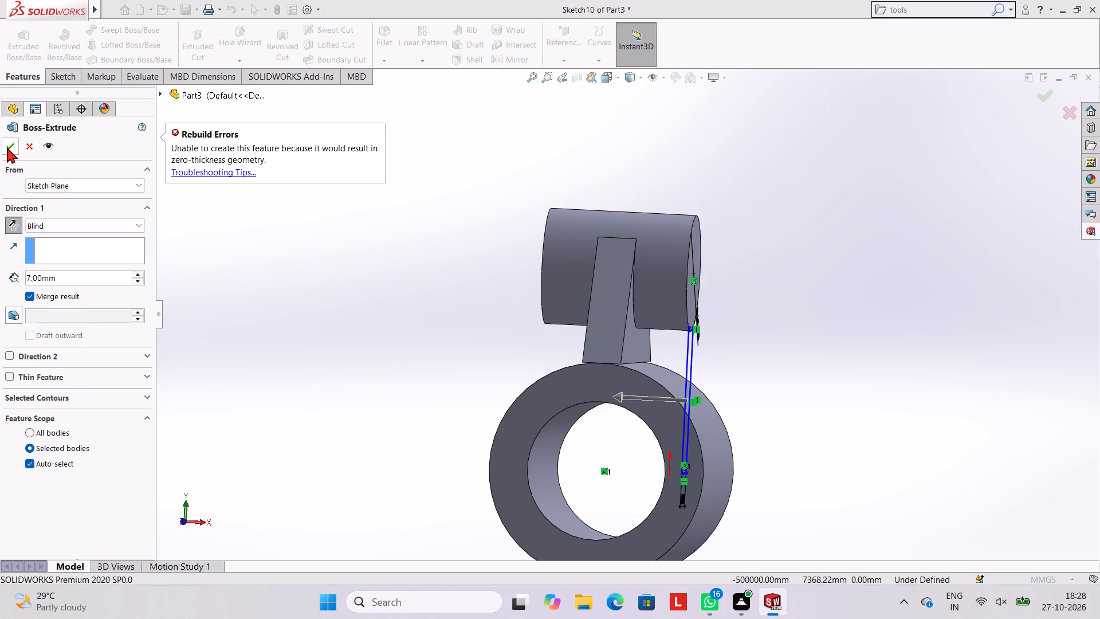
ctrl+click(37, 292)
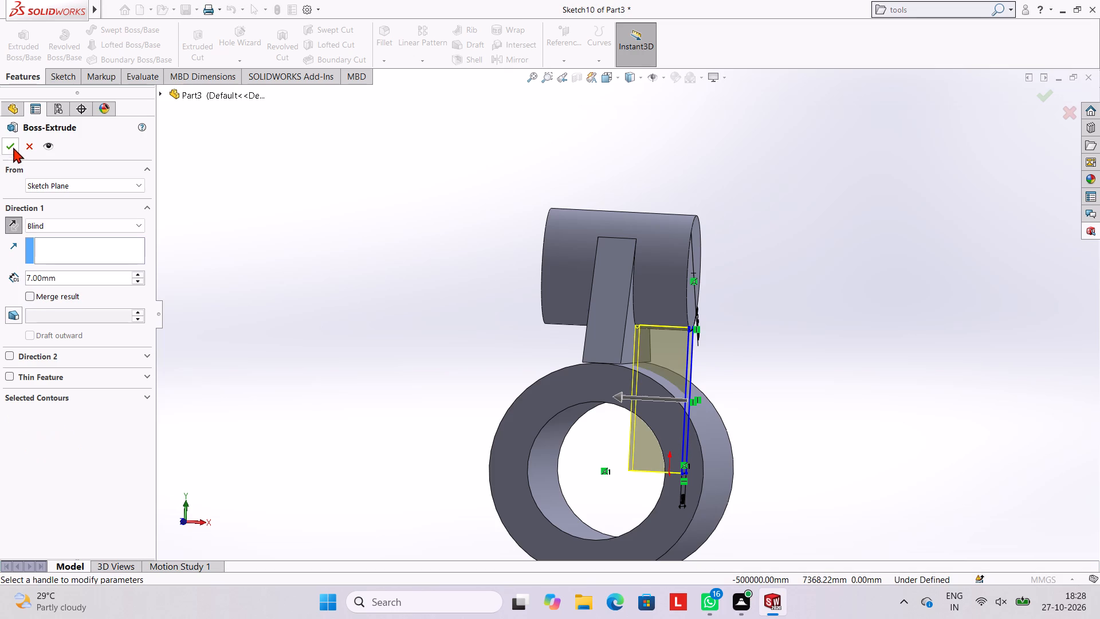
ctrl+click(14, 144)
ctrl+click(237, 213)
Start a sketch on the cylinder's front end face with a slanted line about 19.5 mm long from the rib's upper outer corner to the cylinder's outermost side point.
ctrl+middle_drag(503, 284, 444, 277)
ctrl+middle_drag(517, 314, 588, 345)
ctrl+middle_drag(702, 342, 687, 335)
ctrl+click(670, 433)
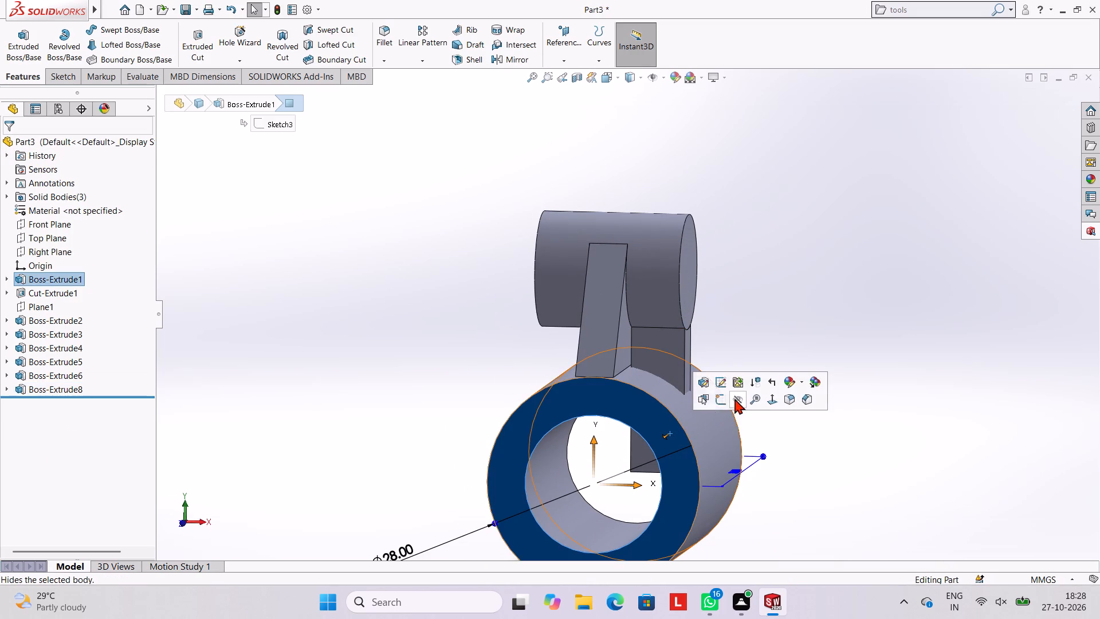
ctrl+click(720, 396)
key(ctrl+8)
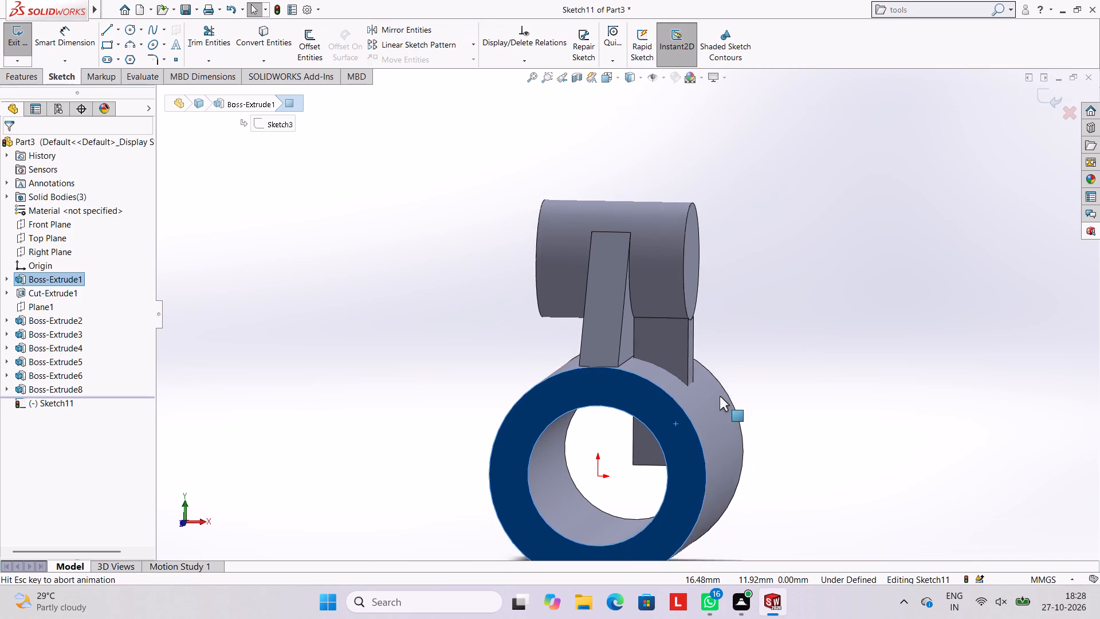
scroll(720, 338, up, 3)
scroll(715, 337, down, 2)
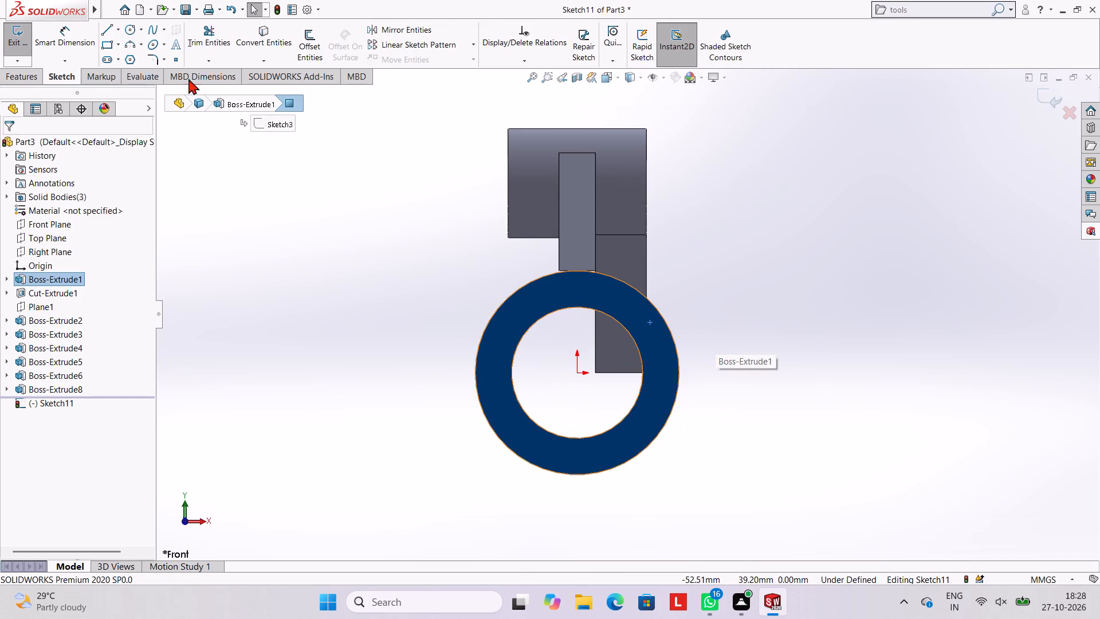
click(105, 34)
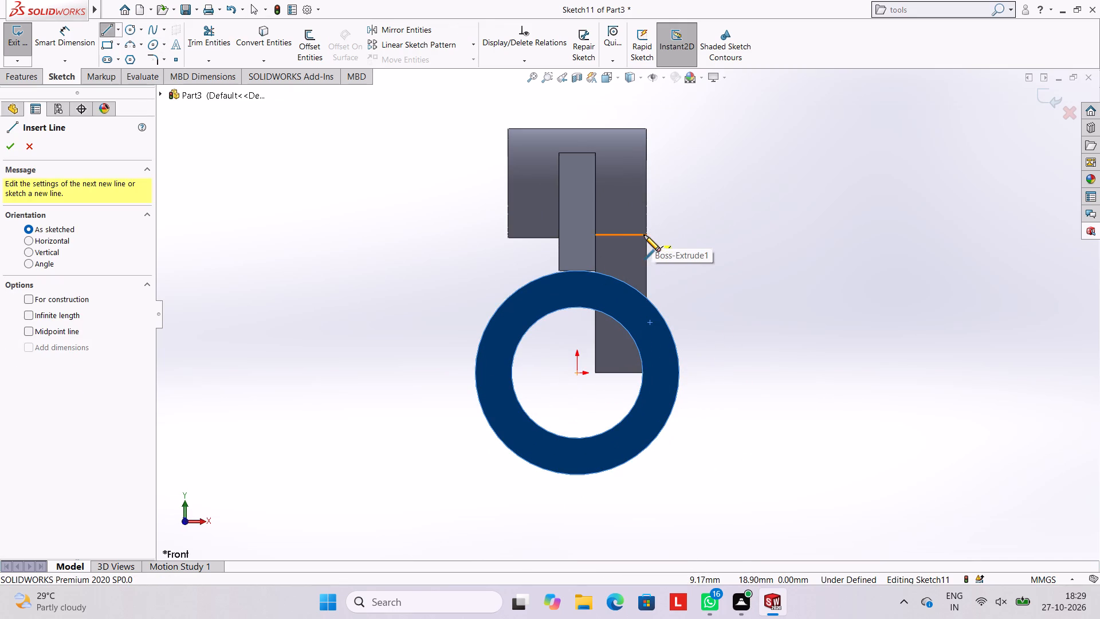
click(646, 235)
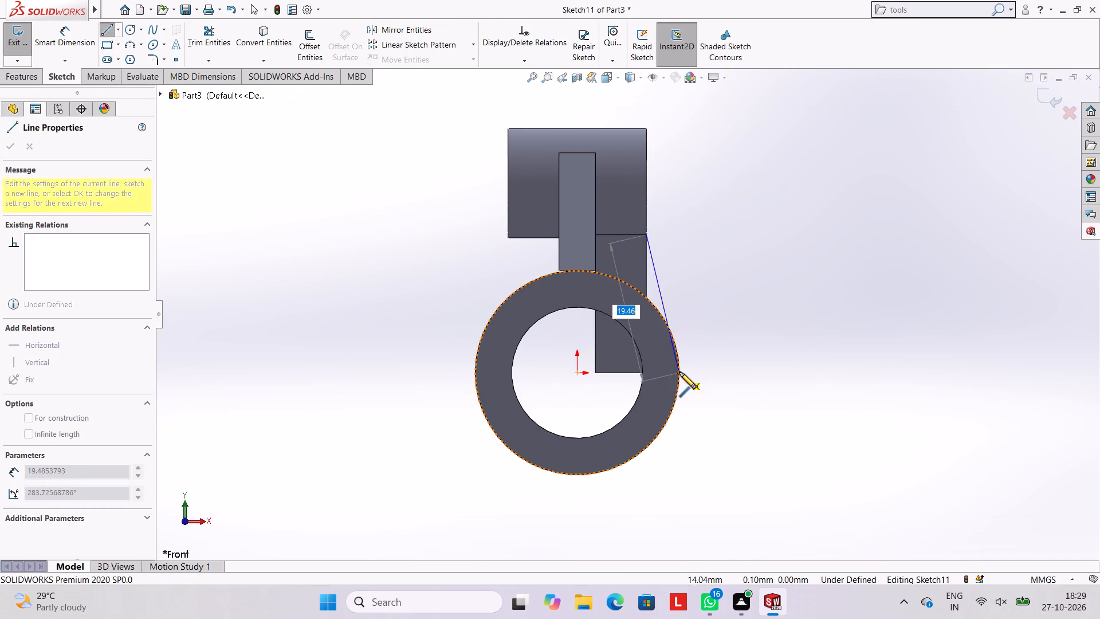
click(681, 373)
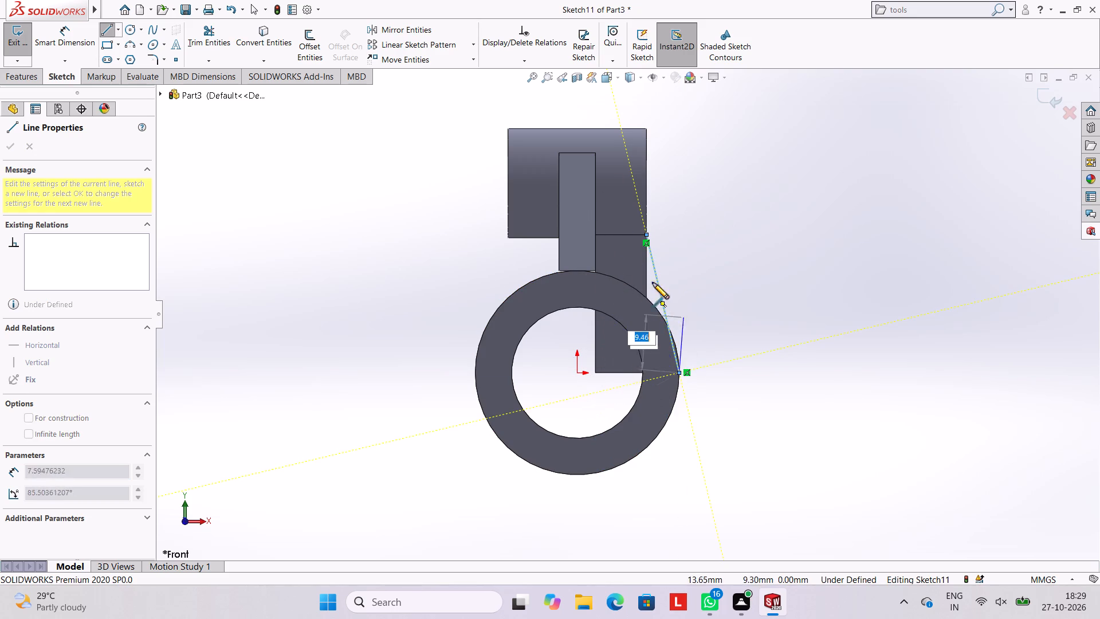
key(Escape)
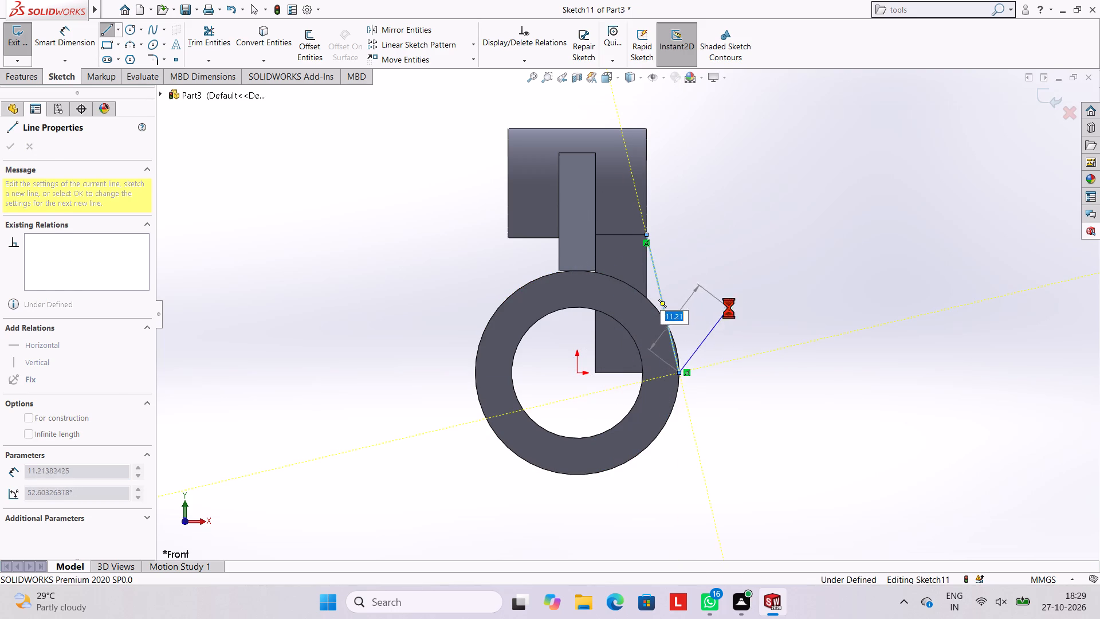
Examine the slanted line's position relative to the rib, boss and cylinder from several angles and from the front.
middle_click(709, 338)
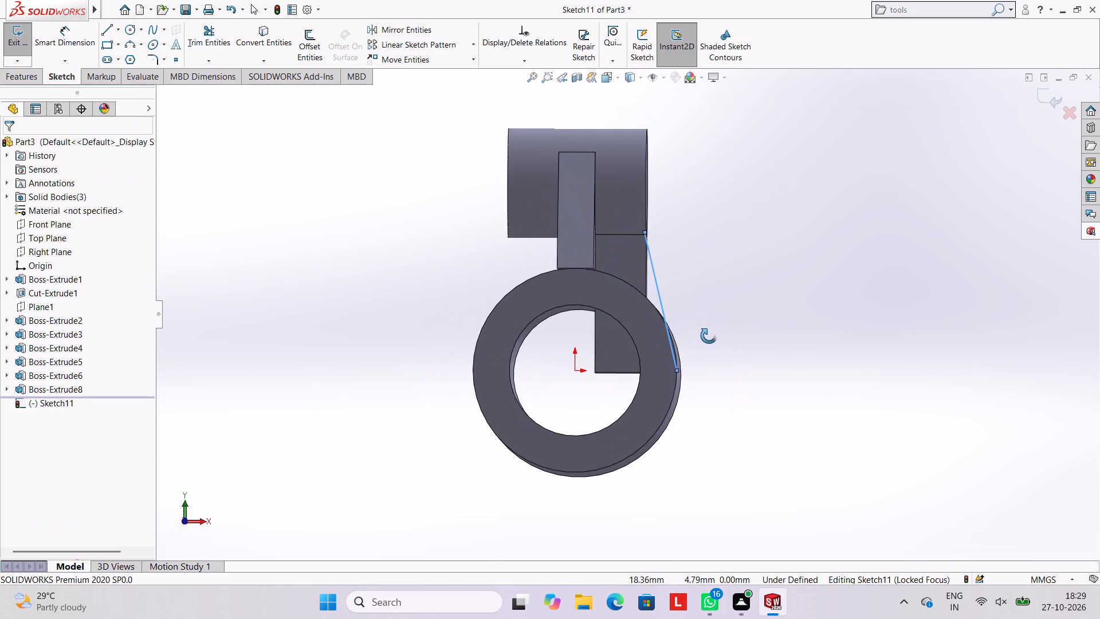
middle_click(697, 293)
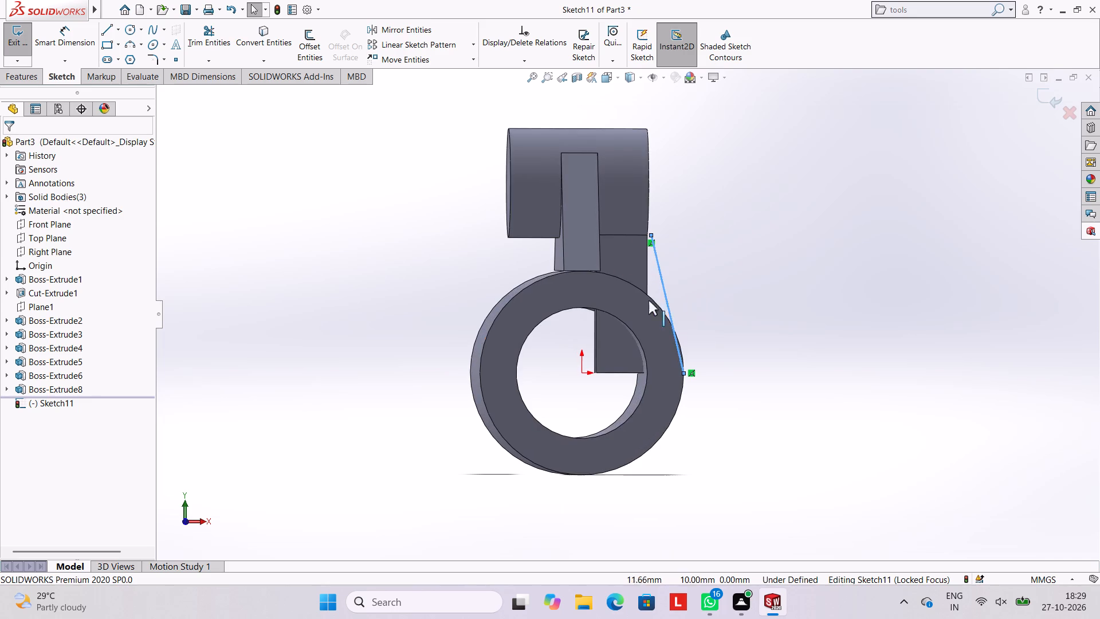
key(ctrl+8)
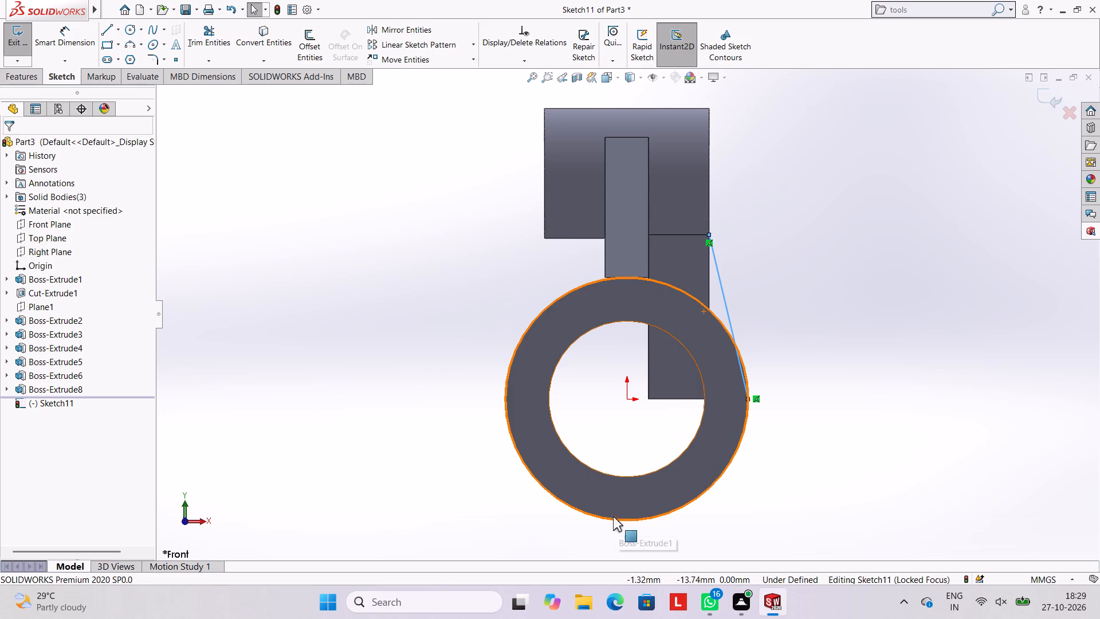
scroll(759, 397, down, 1)
middle_drag(759, 397, 749, 385)
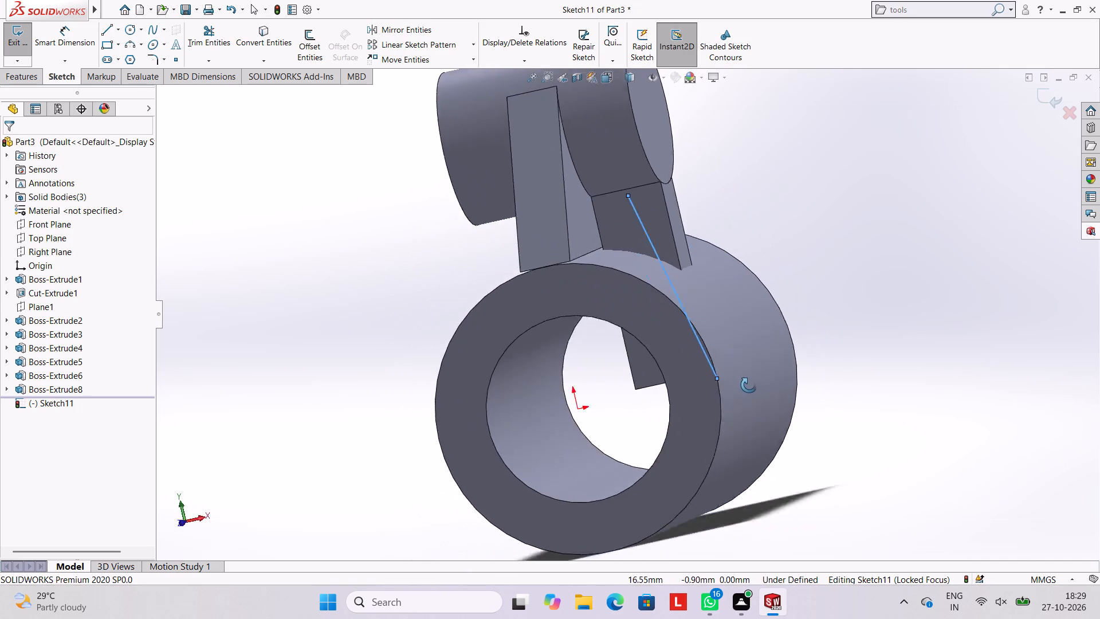
middle_drag(749, 385, 811, 365)
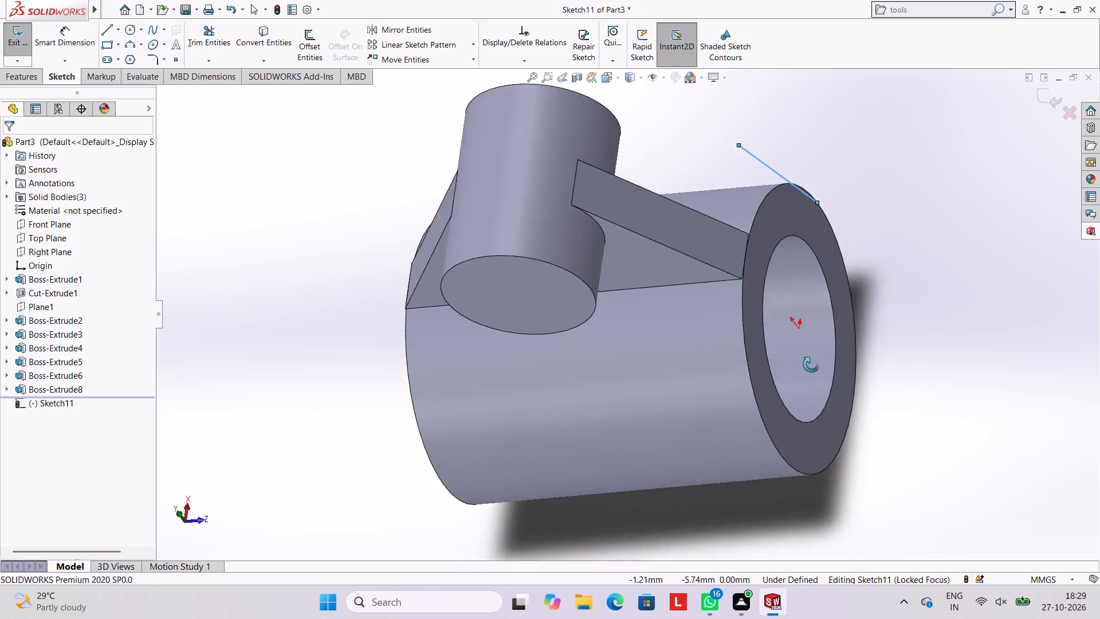
middle_drag(811, 365, 826, 403)
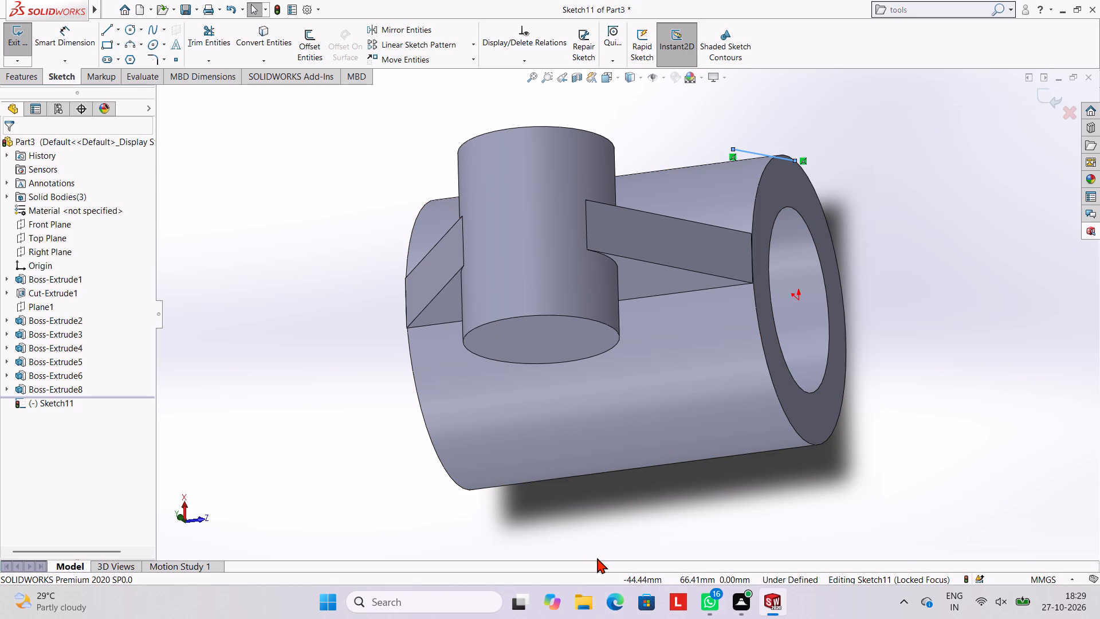
key(ctrl+8)
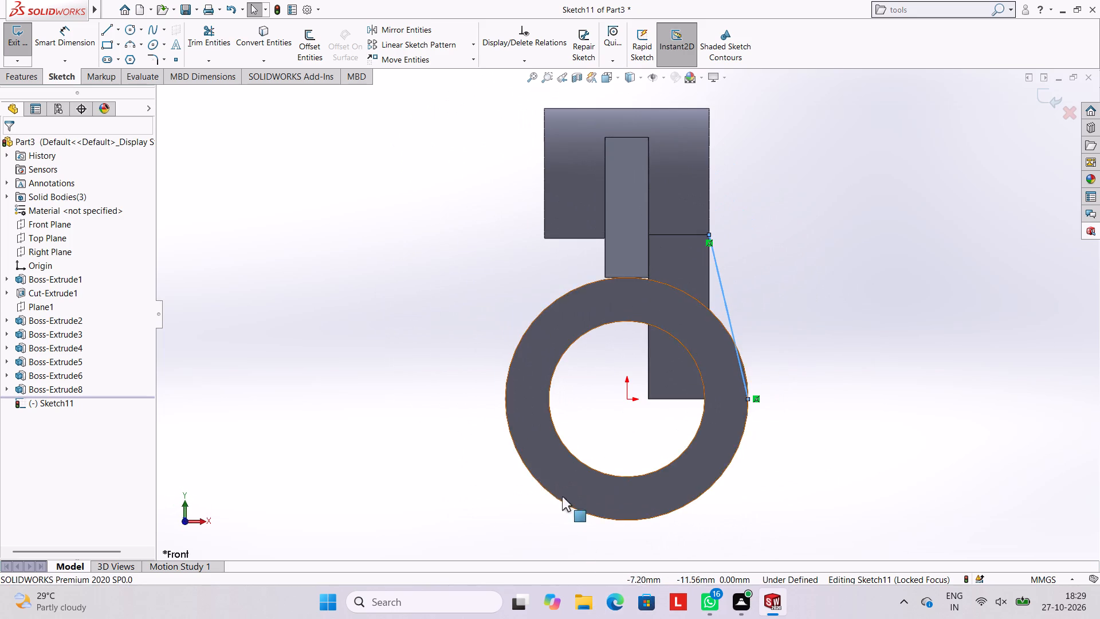
scroll(879, 279, up, 3)
scroll(881, 280, down, 3)
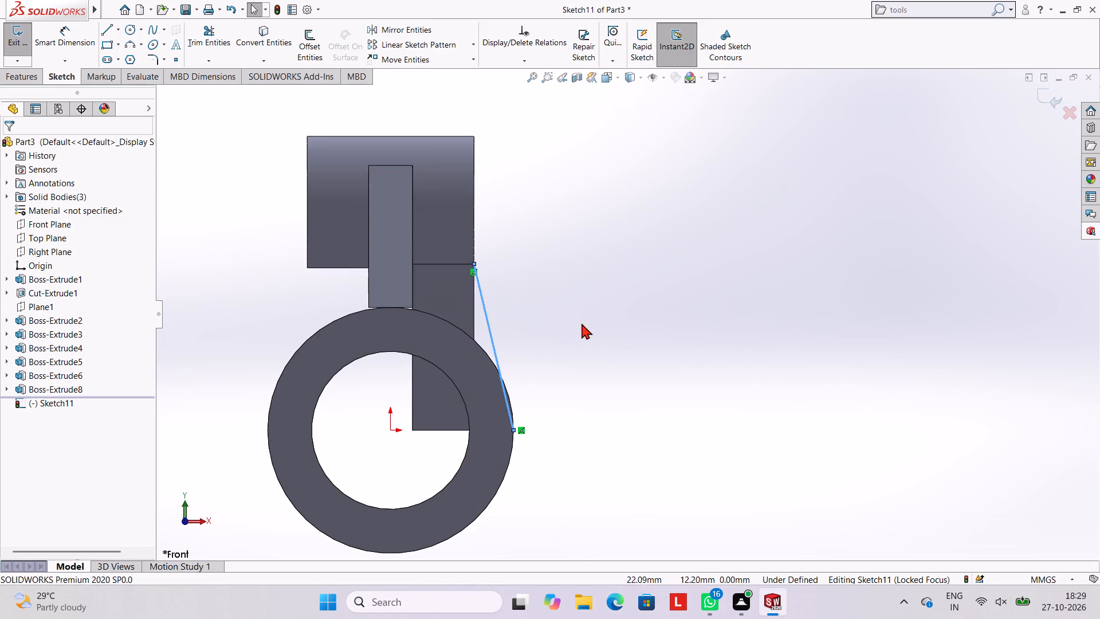
Draw a horizontal line from the slanted line's upper end to the lug's side, then a vertical line about 5 mm down to the cylinder's outer edge.
click(103, 34)
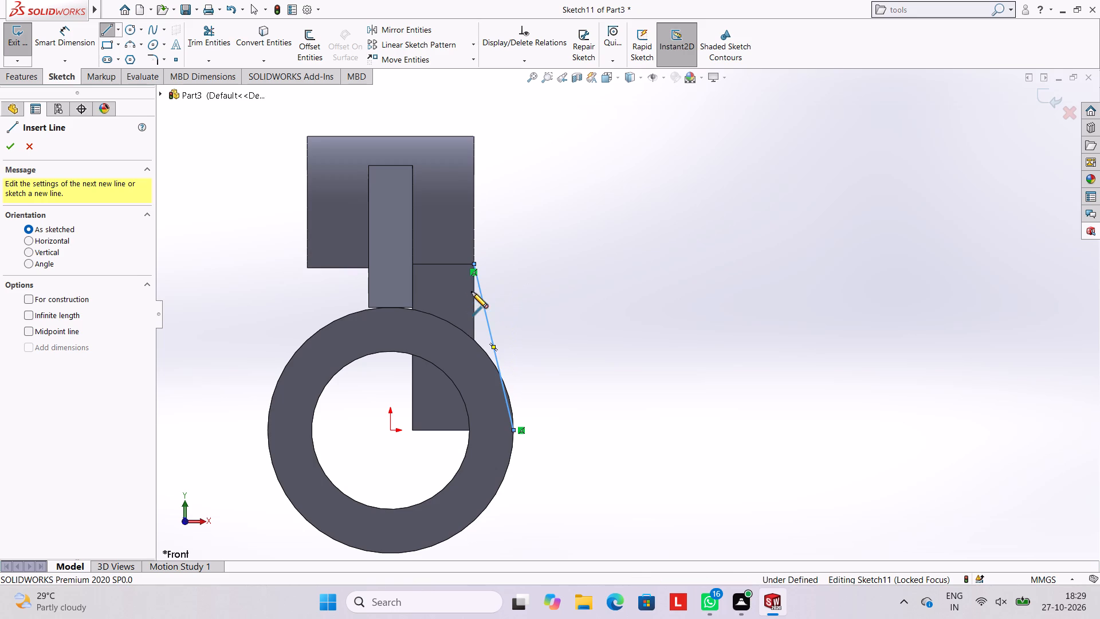
click(474, 263)
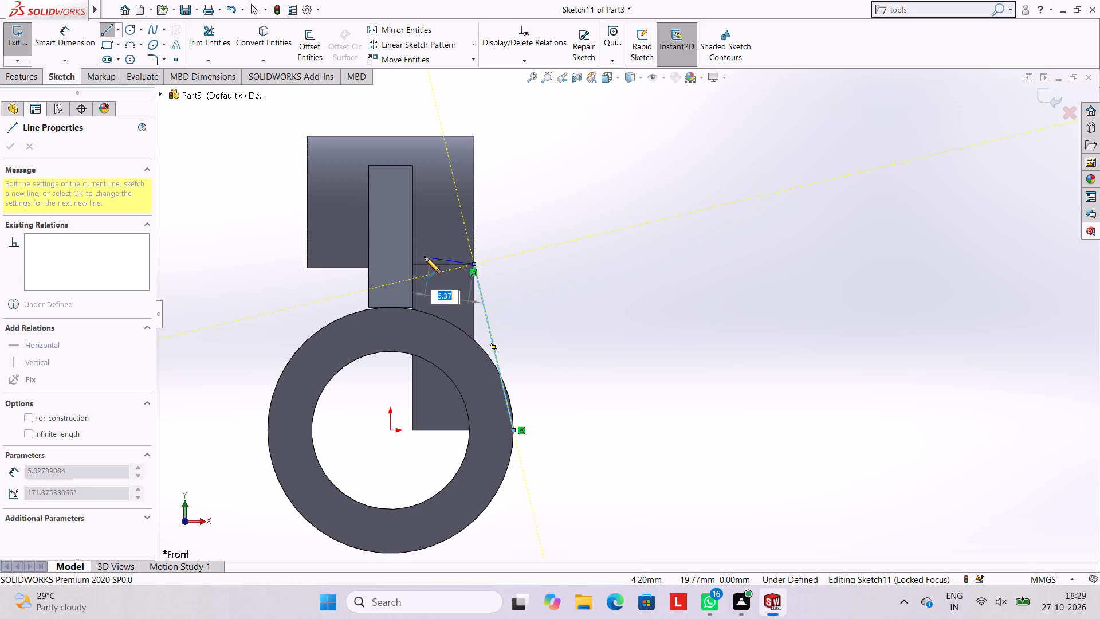
click(413, 265)
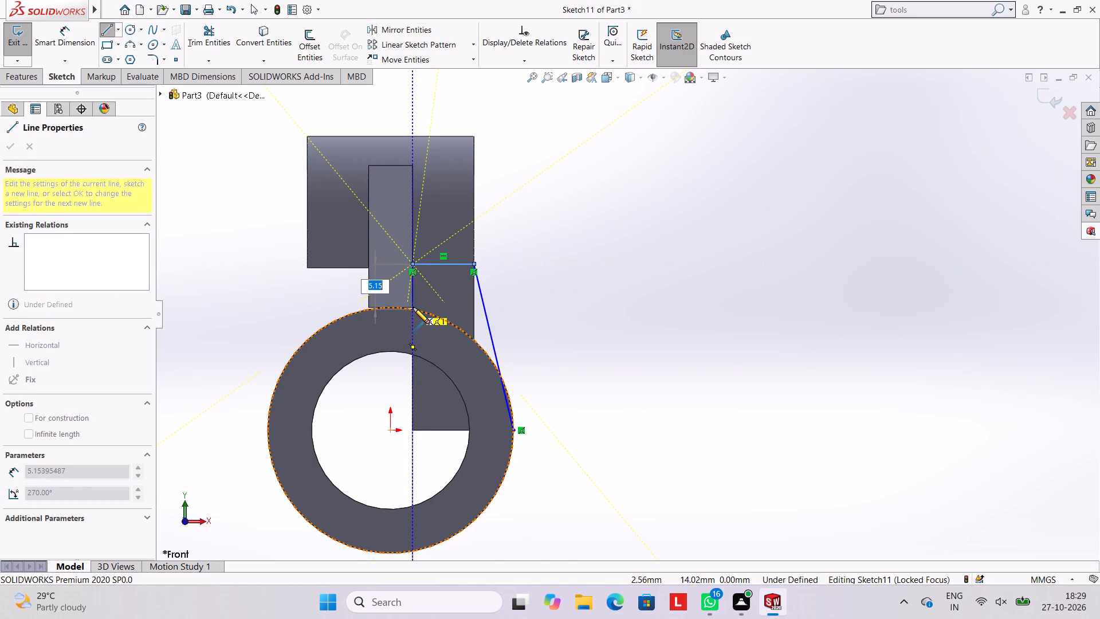
click(413, 307)
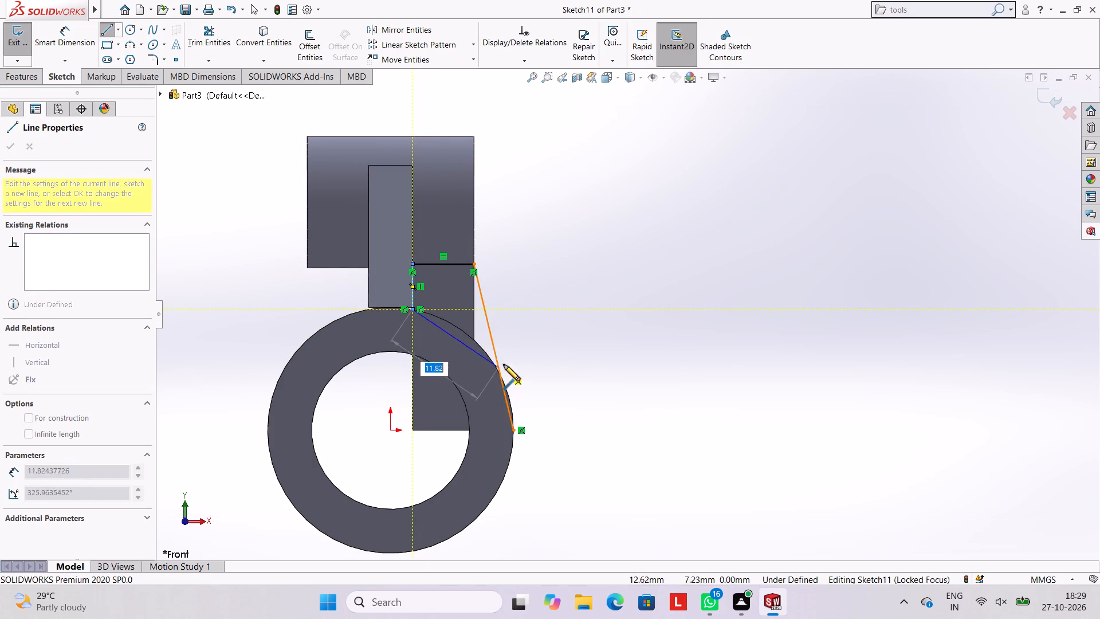
key(Escape)
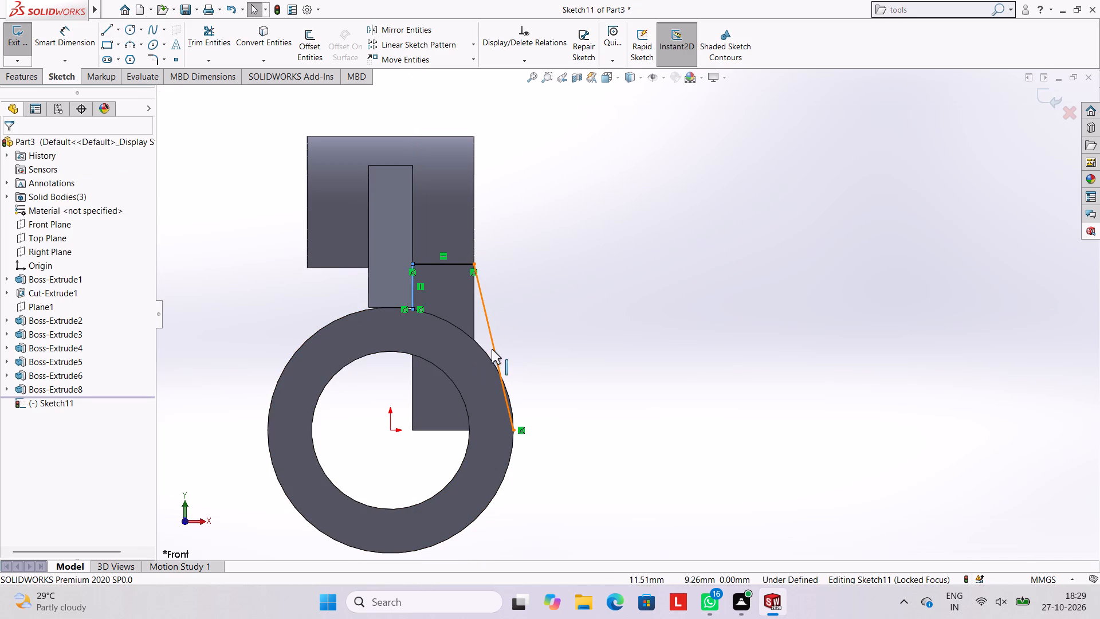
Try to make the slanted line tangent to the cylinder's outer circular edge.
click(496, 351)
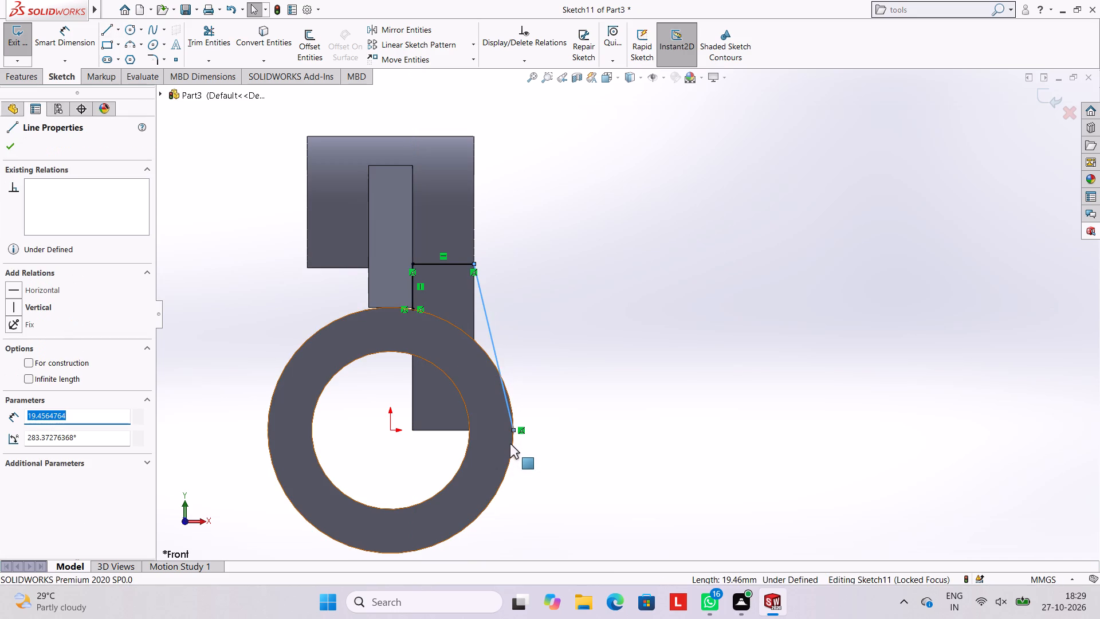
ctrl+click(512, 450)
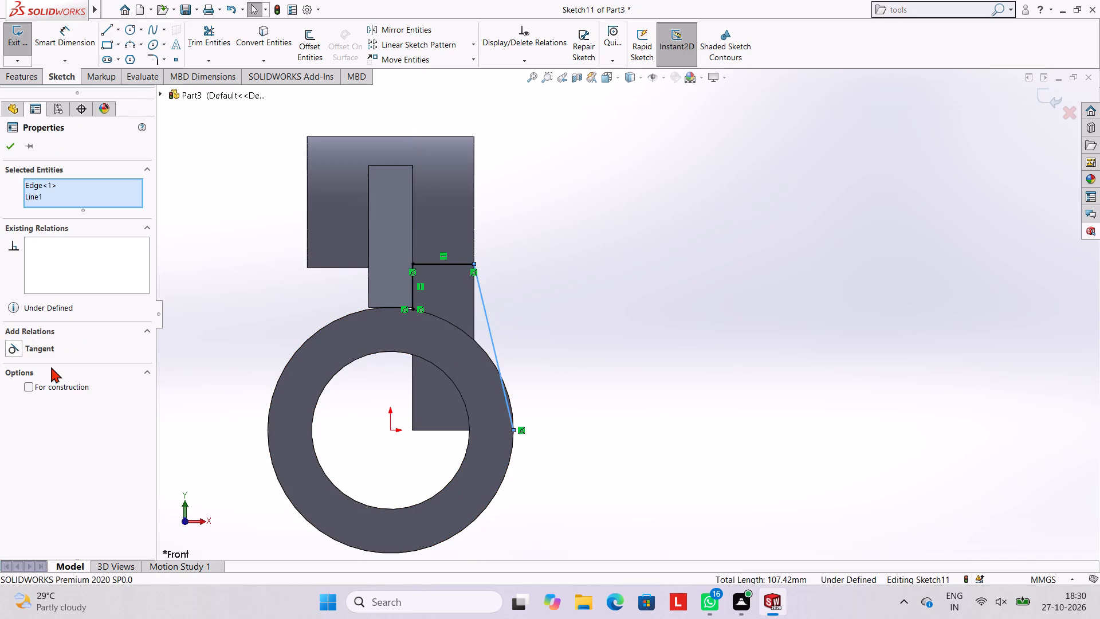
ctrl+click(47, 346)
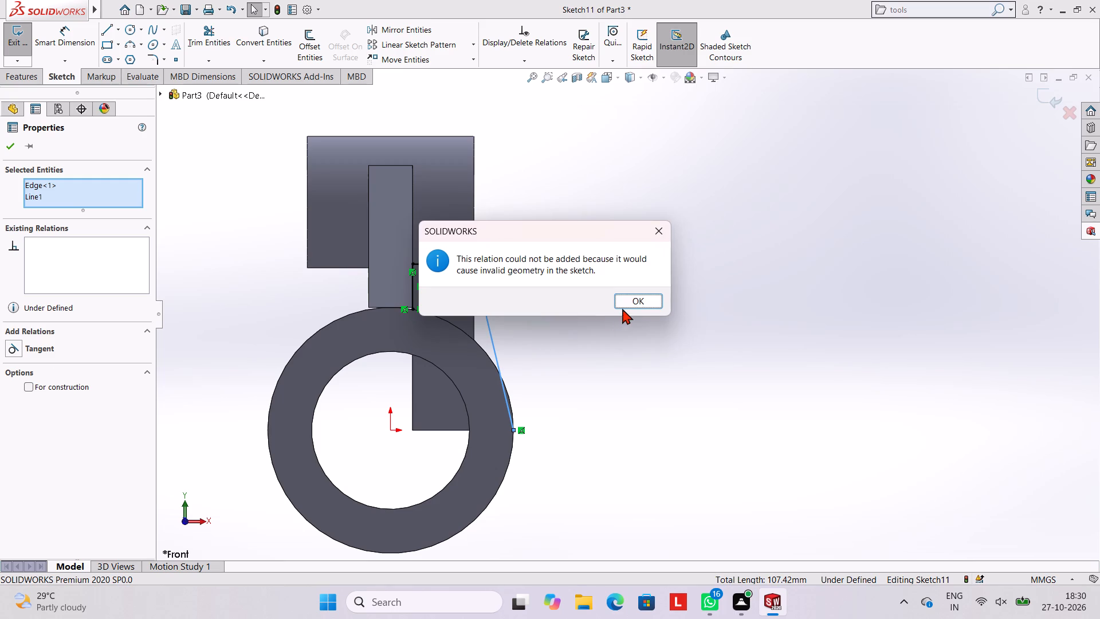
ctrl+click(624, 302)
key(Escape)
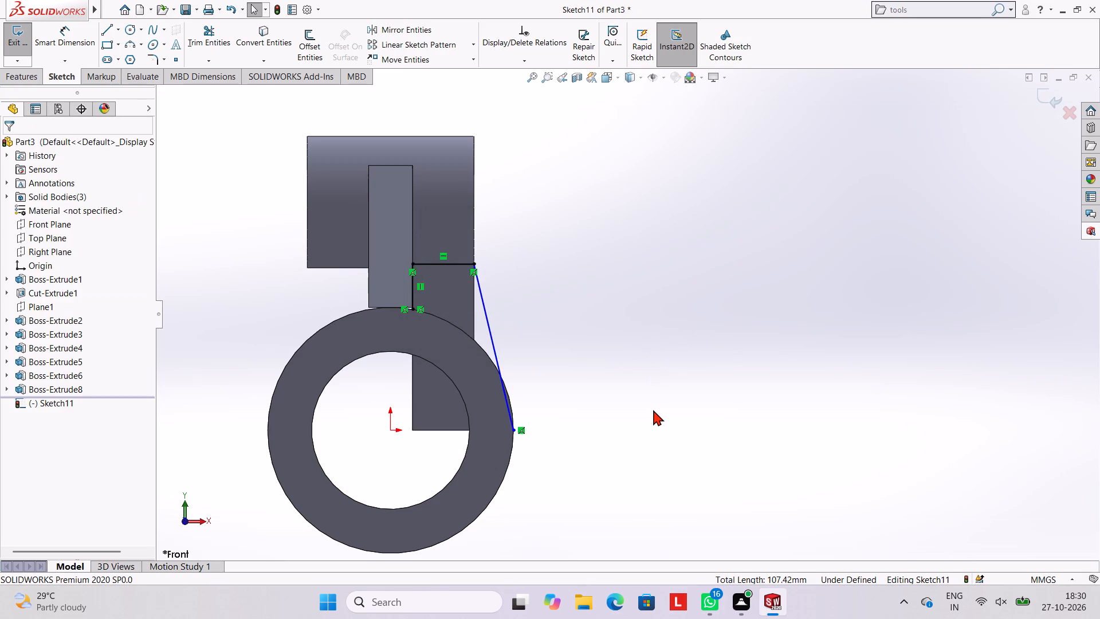
Sketch a 28 mm diameter circle centred on the origin, over the cylinder's outer edge.
scroll(509, 308, down, 3)
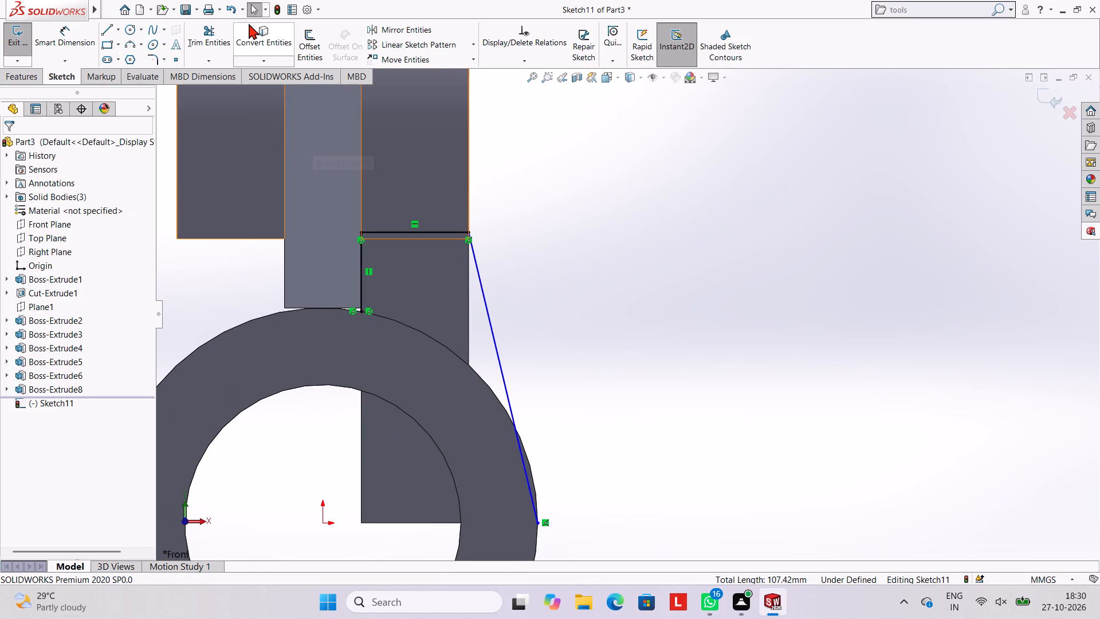
click(218, 30)
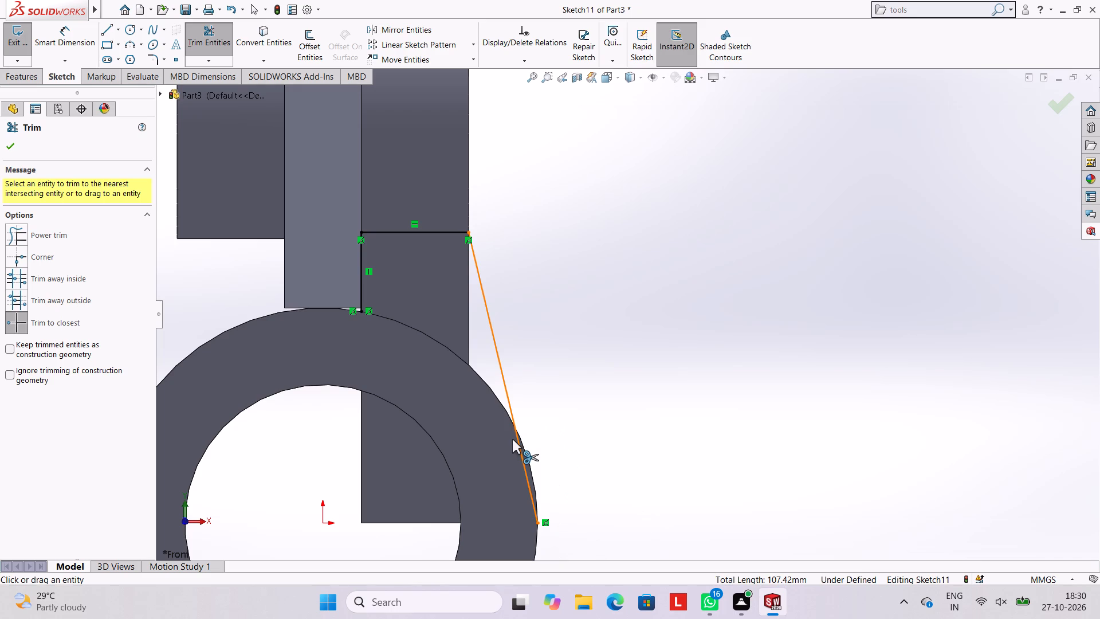
scroll(470, 437, up, 4)
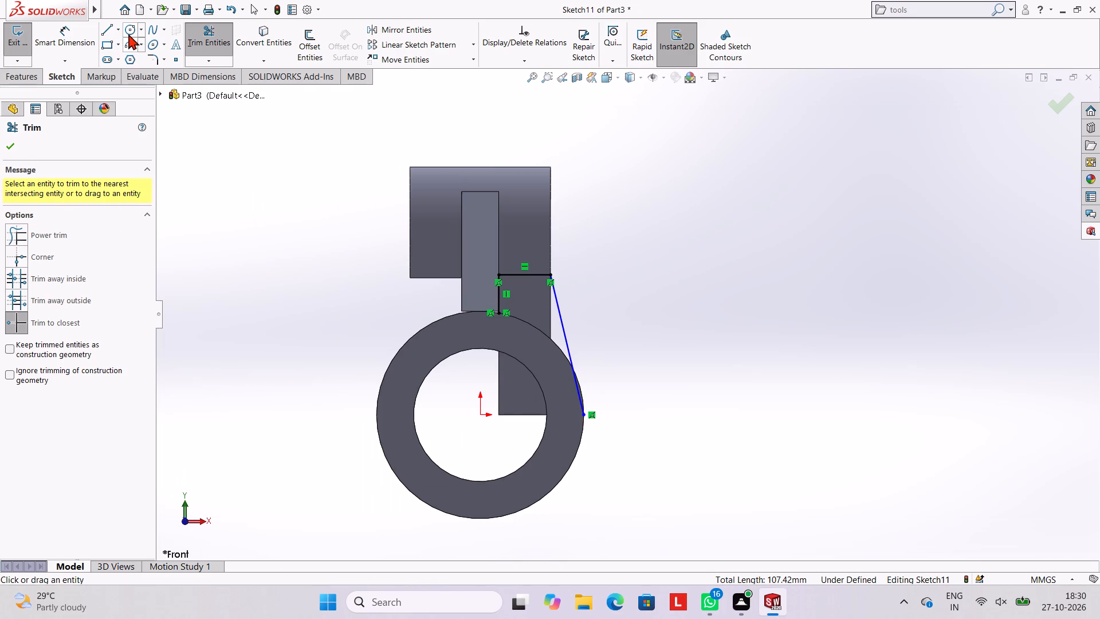
click(128, 33)
click(480, 414)
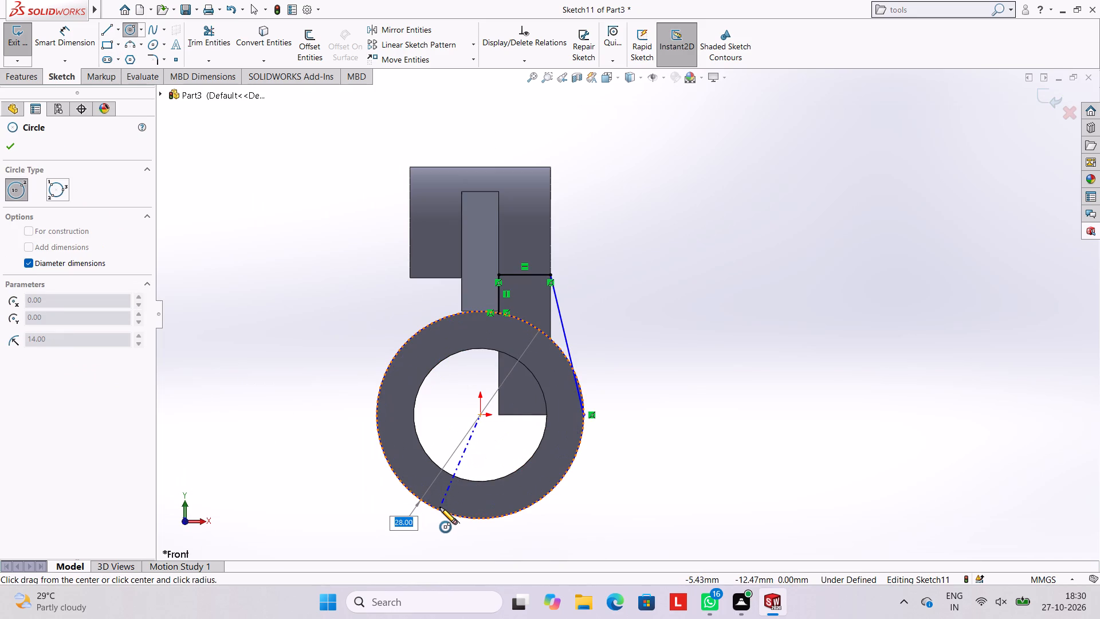
text(28)
key(Return)
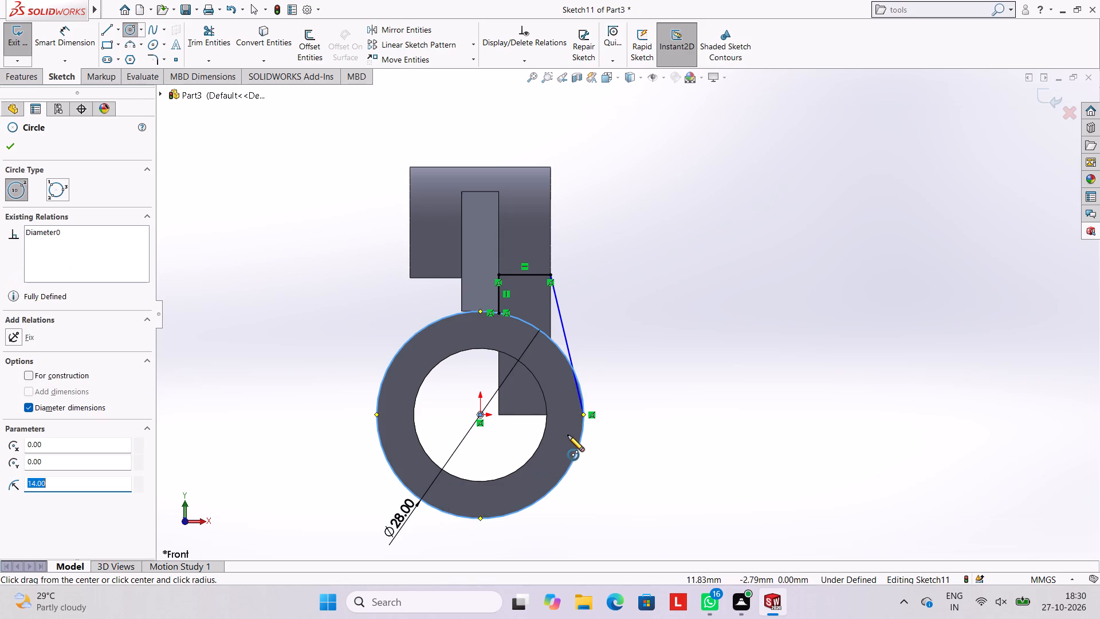
Trim the slanted line's end inside the 28 mm circle and the circle's outer portion, leaving only the short arc between the vertical and slanted lines.
scroll(568, 435, up, 1)
scroll(578, 435, down, 3)
click(198, 28)
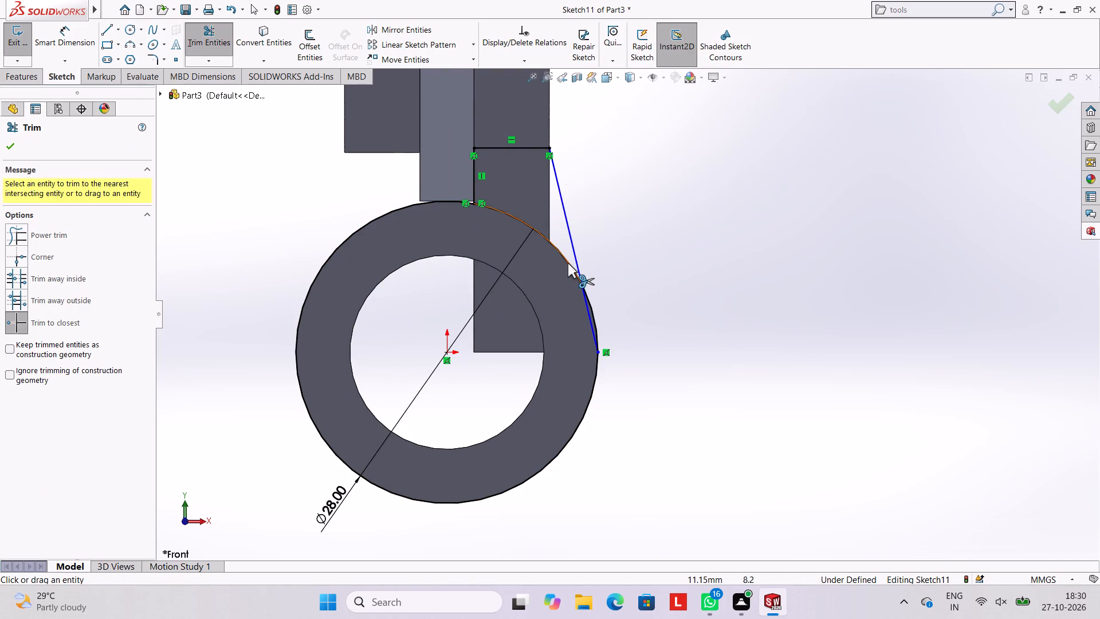
click(586, 308)
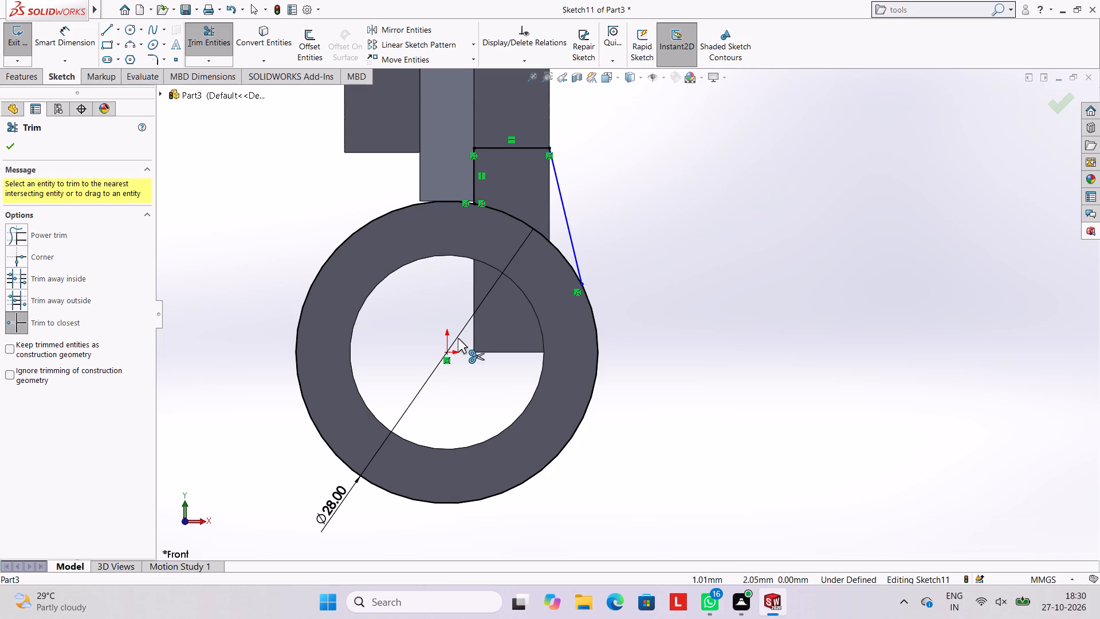
click(383, 217)
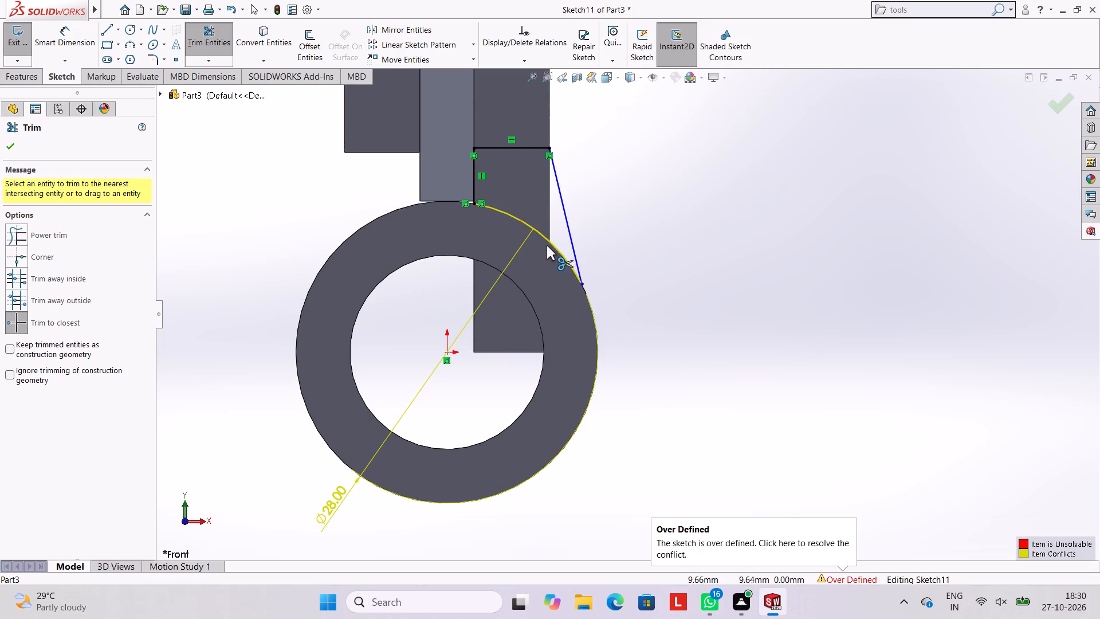
Delete the 28 mm diameter dimension from the trimmed arc.
key(Escape)
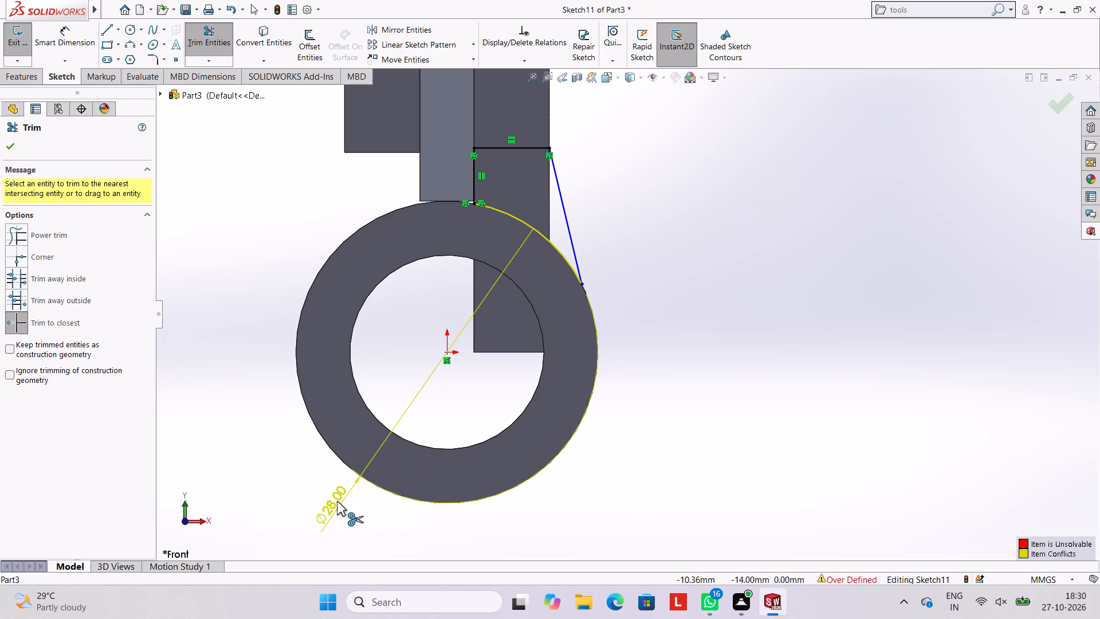
right_click(337, 501)
scroll(394, 541, down, 3)
key(Escape)
key(grave)
key(Escape)
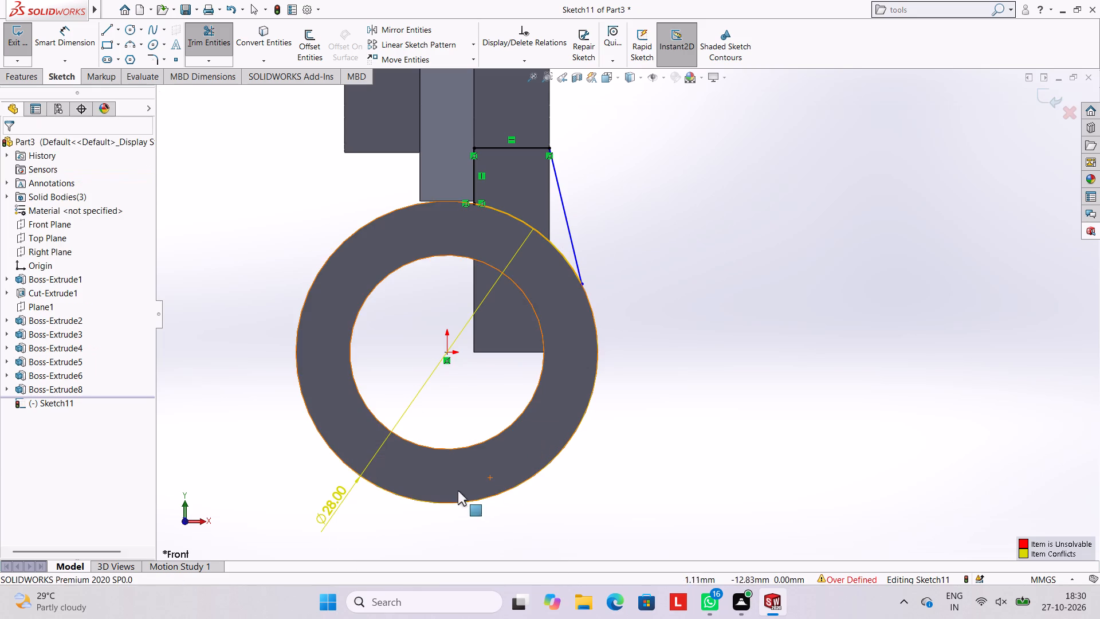
right_click(342, 489)
click(401, 464)
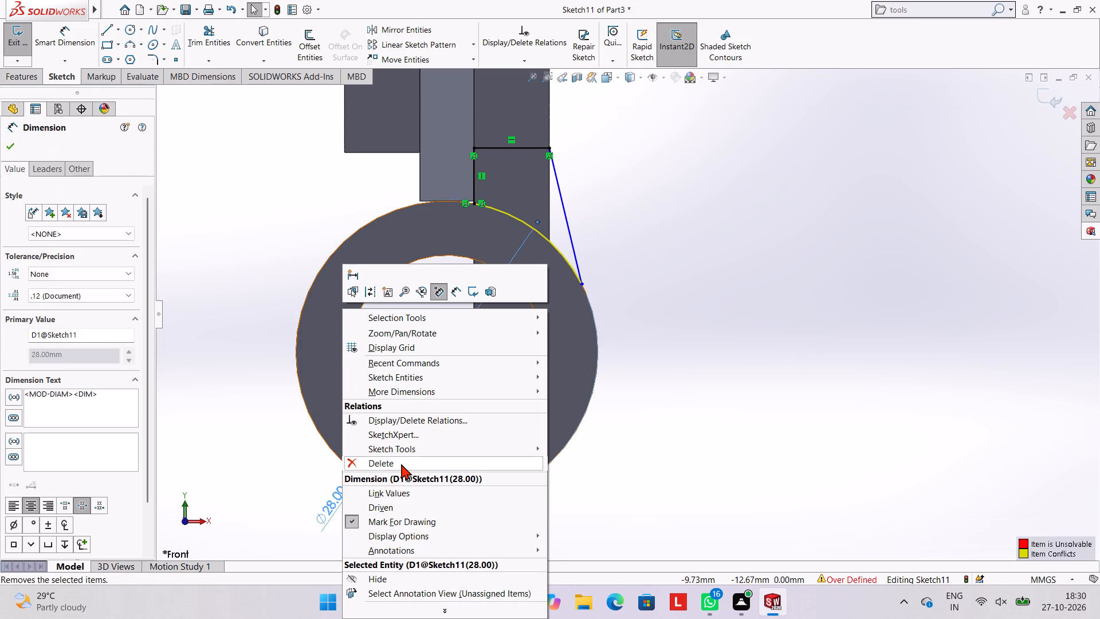
key(Escape)
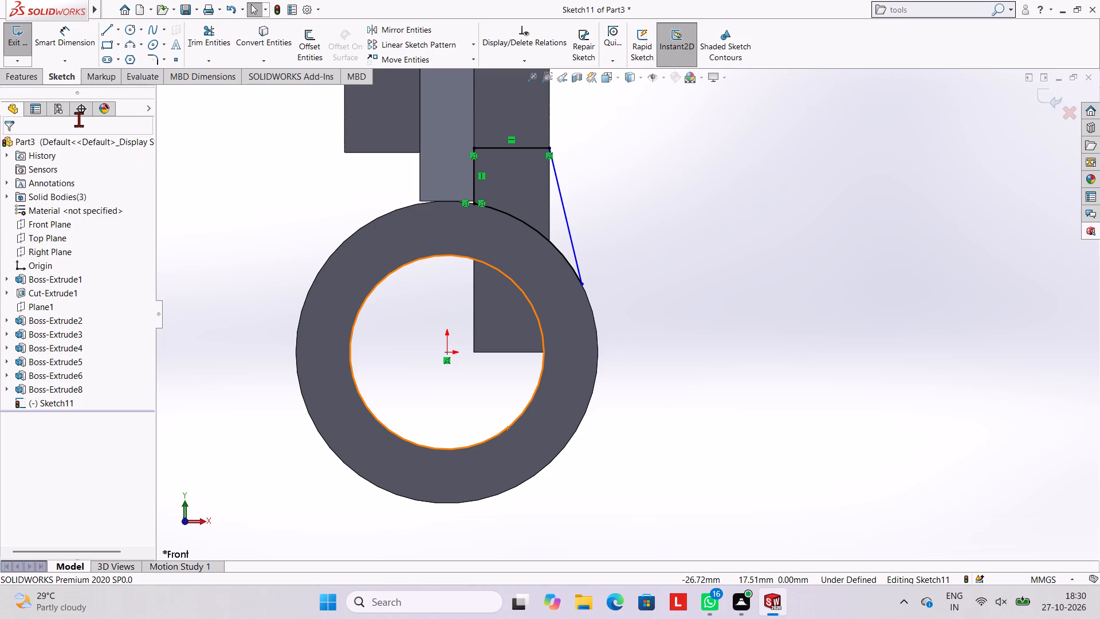
Set up a blind boss extrusion of the closed profile, reversed to run along the cylinder, with a 36 mm depth.
click(26, 76)
click(32, 49)
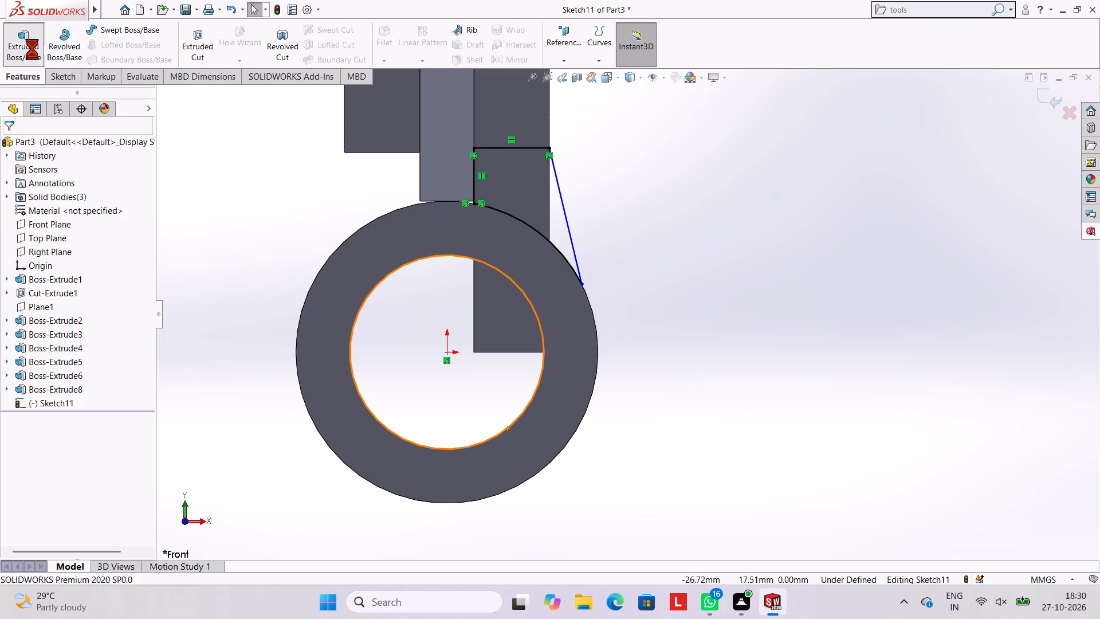
middle_drag(803, 145, 697, 186)
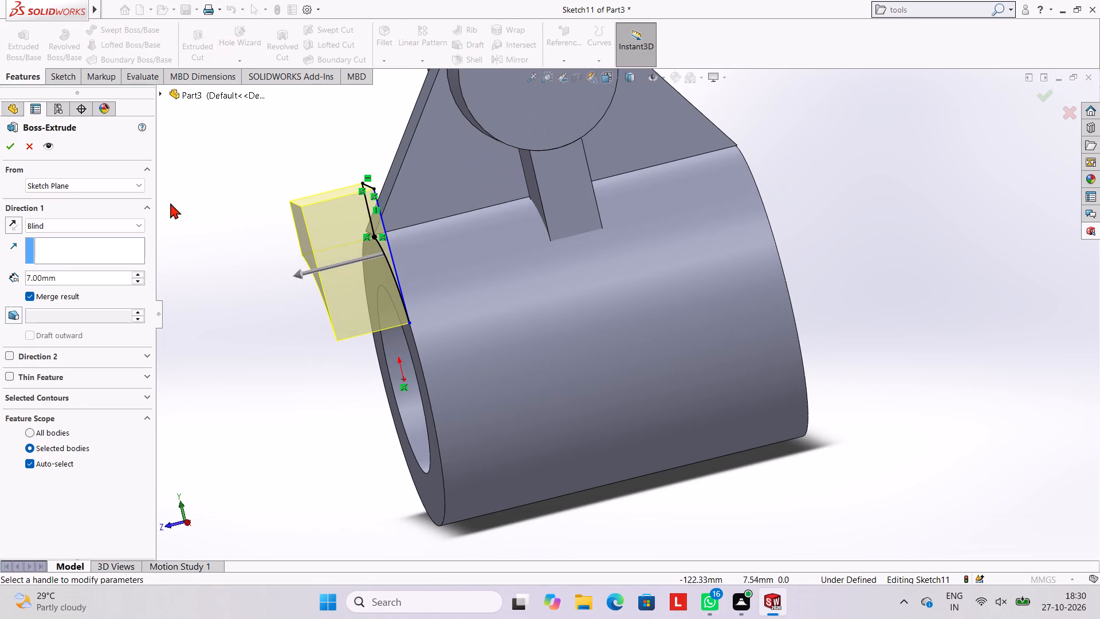
click(14, 232)
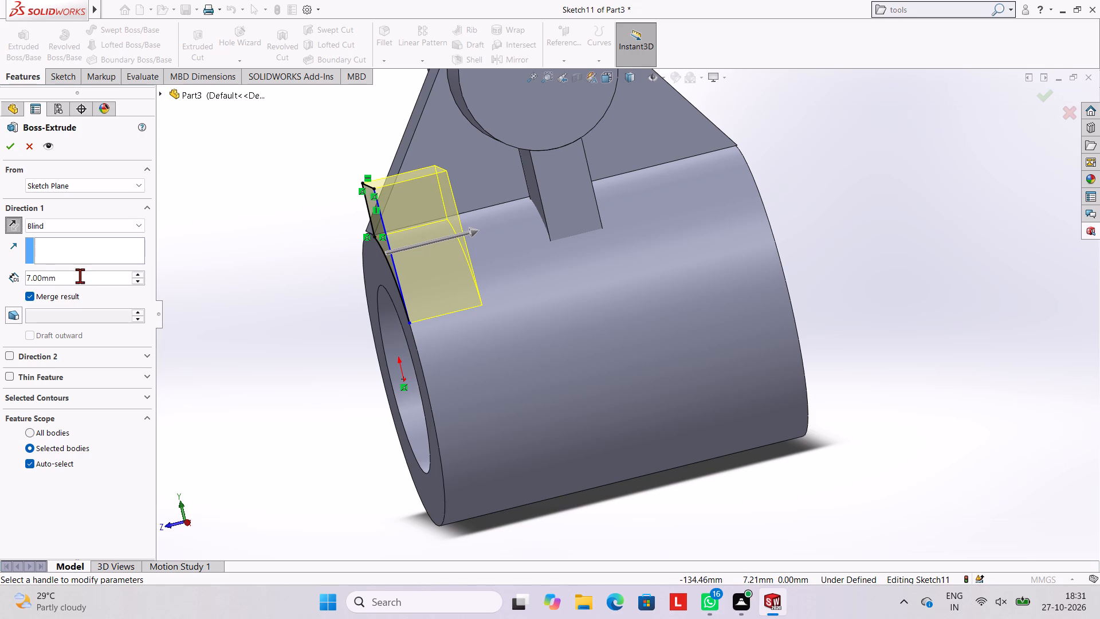
click(79, 275)
key(BackSpace)
key(BackSpace)
key(BackSpace)
key(BackSpace)
key(BackSpace)
key(BackSpace)
key(BackSpace)
key(BackSpace)
key(BackSpace)
key(BackSpace)
key(BackSpace)
key(BackSpace)
key(BackSpace)
key(BackSpace)
key(BackSpace)
key(BackSpace)
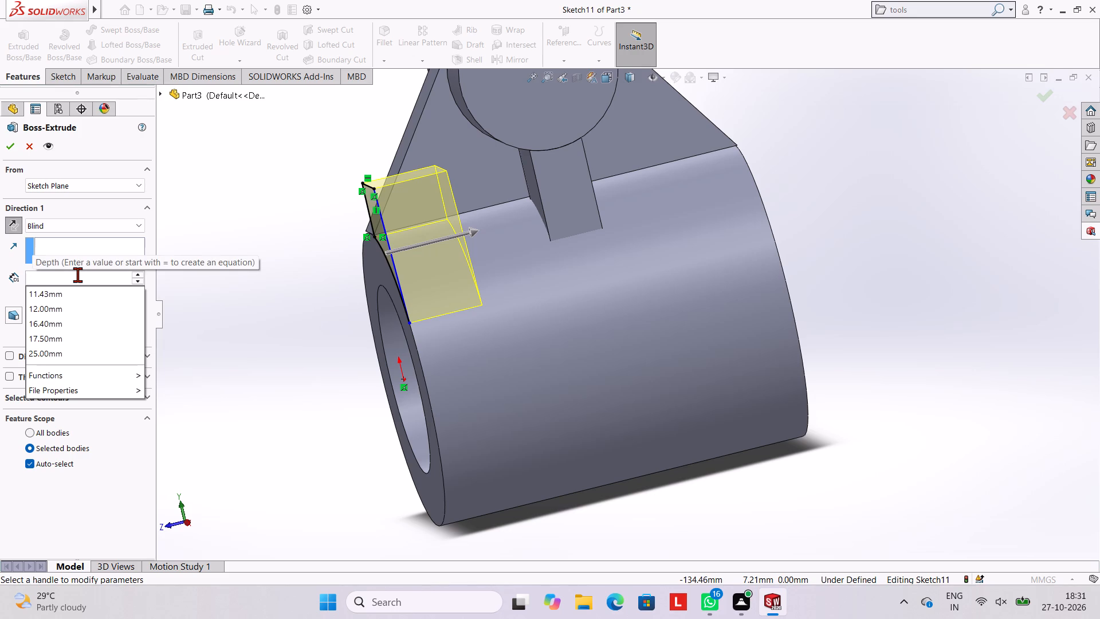
text(36)
key(Return)
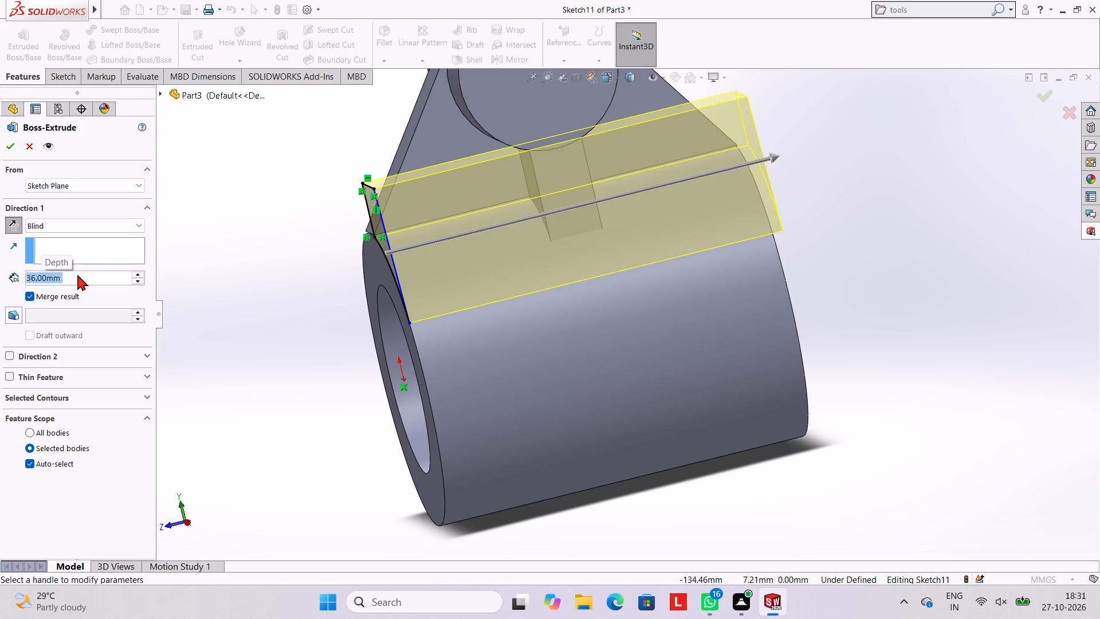
scroll(776, 327, up, 2)
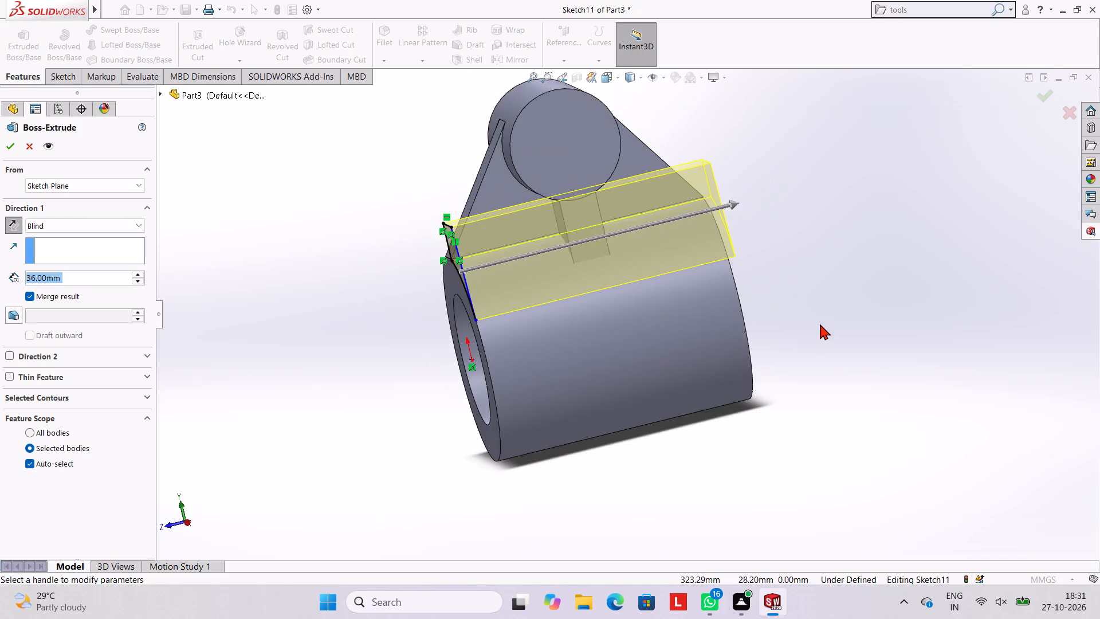
middle_drag(807, 324, 797, 335)
scroll(744, 271, down, 4)
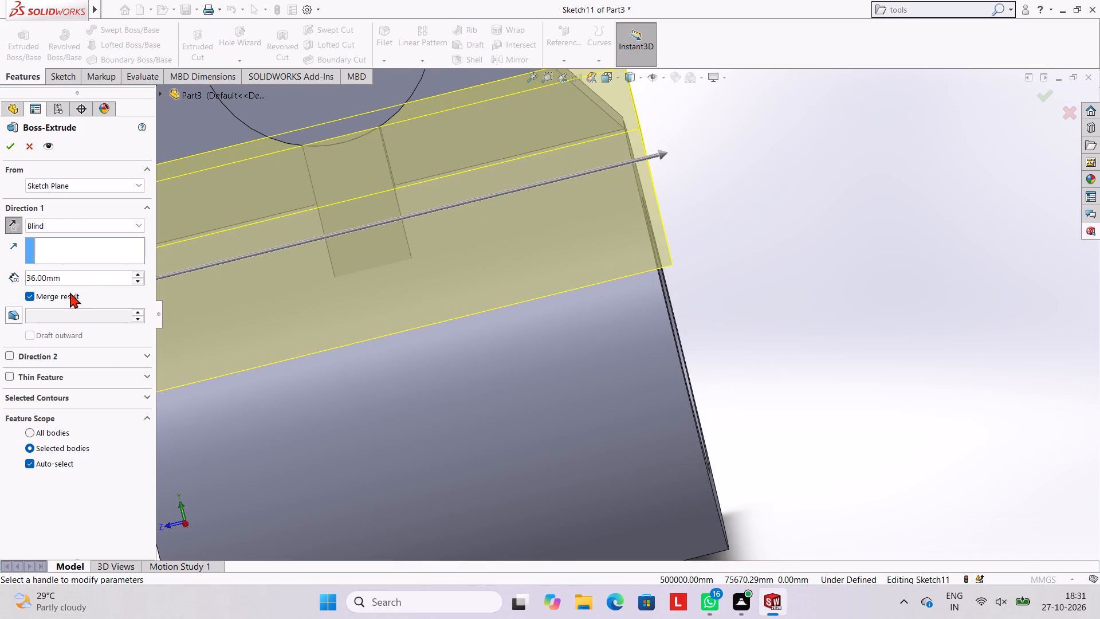
Set the extrusion depth to 35 mm and create it as a separate body with Merge result turned off.
click(76, 279)
key(BackSpace)
key(BackSpace)
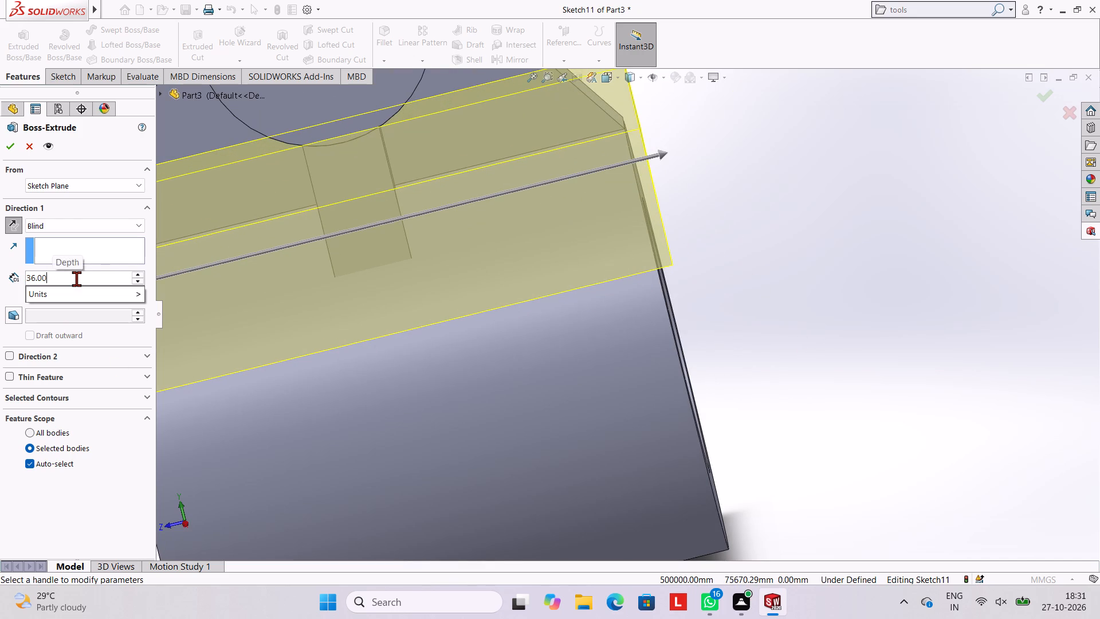
key(BackSpace)
key(BackSpace)
key(BackSpace)
key(BackSpace)
key(4)
key(Return)
text(35)
key(Return)
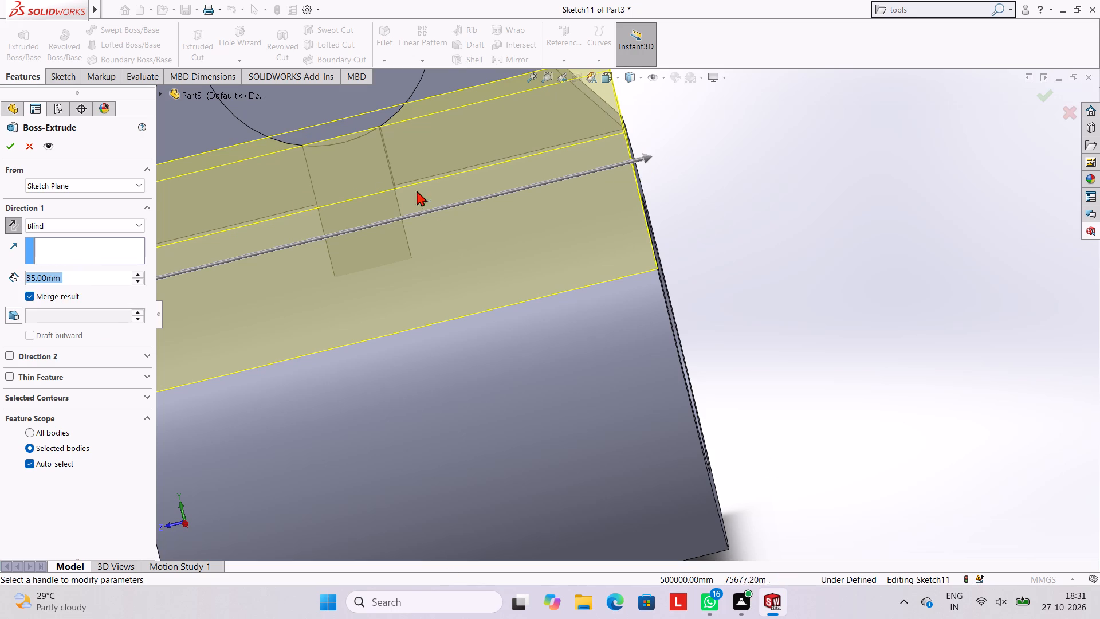
click(10, 153)
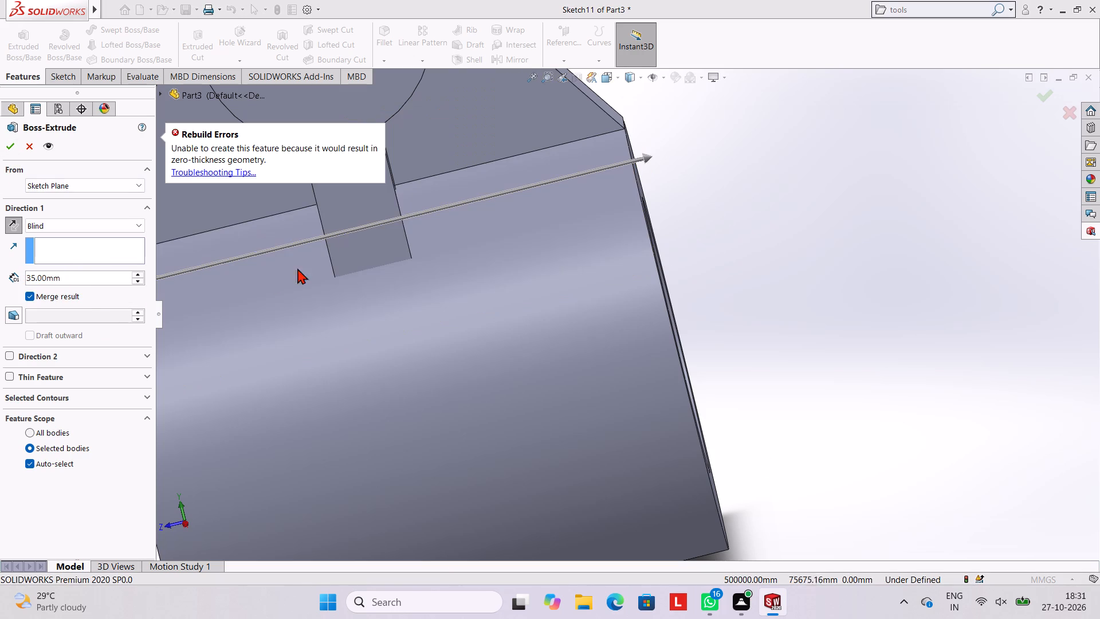
click(80, 295)
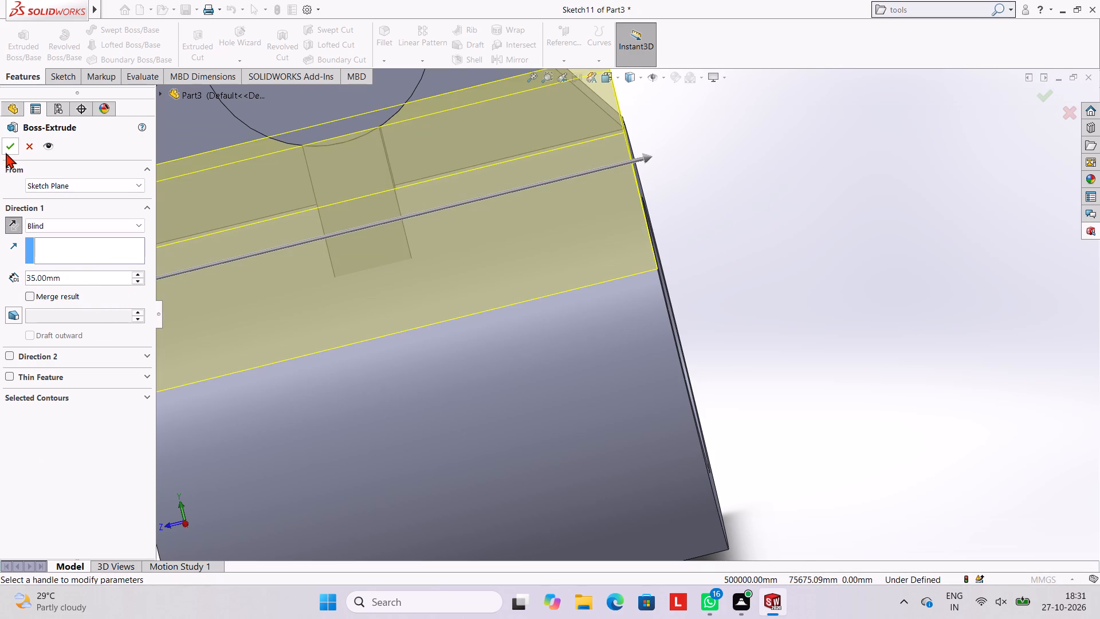
click(6, 152)
click(750, 207)
scroll(748, 206, up, 3)
middle_drag(755, 242, 803, 270)
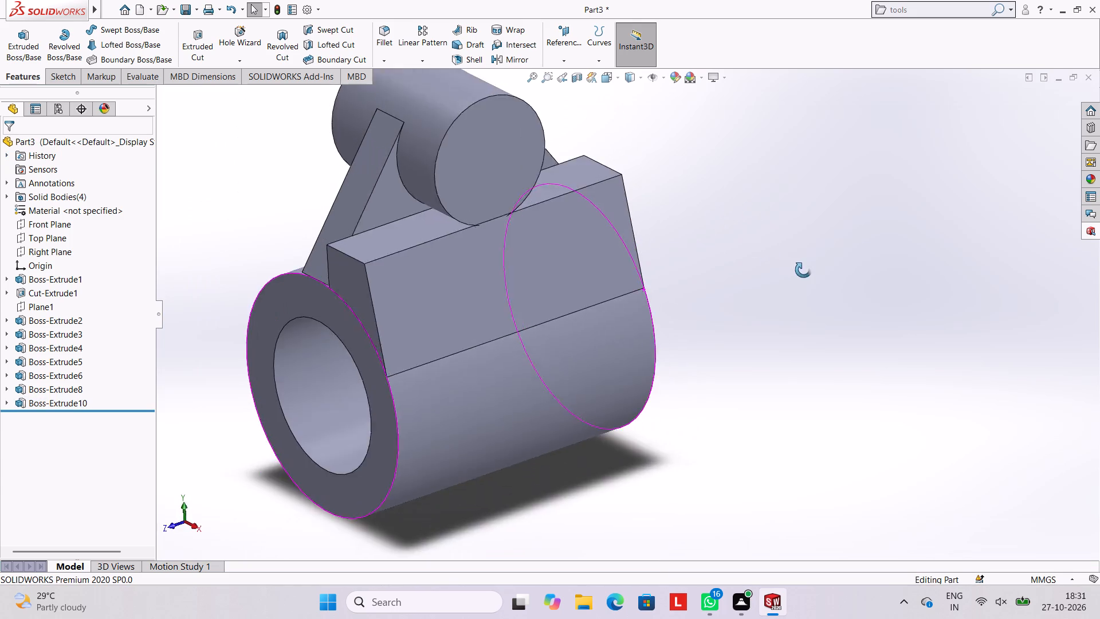
Open a new sketch on the side block's front end face, viewed straight on.
middle_drag(803, 270, 820, 230)
middle_drag(762, 220, 804, 233)
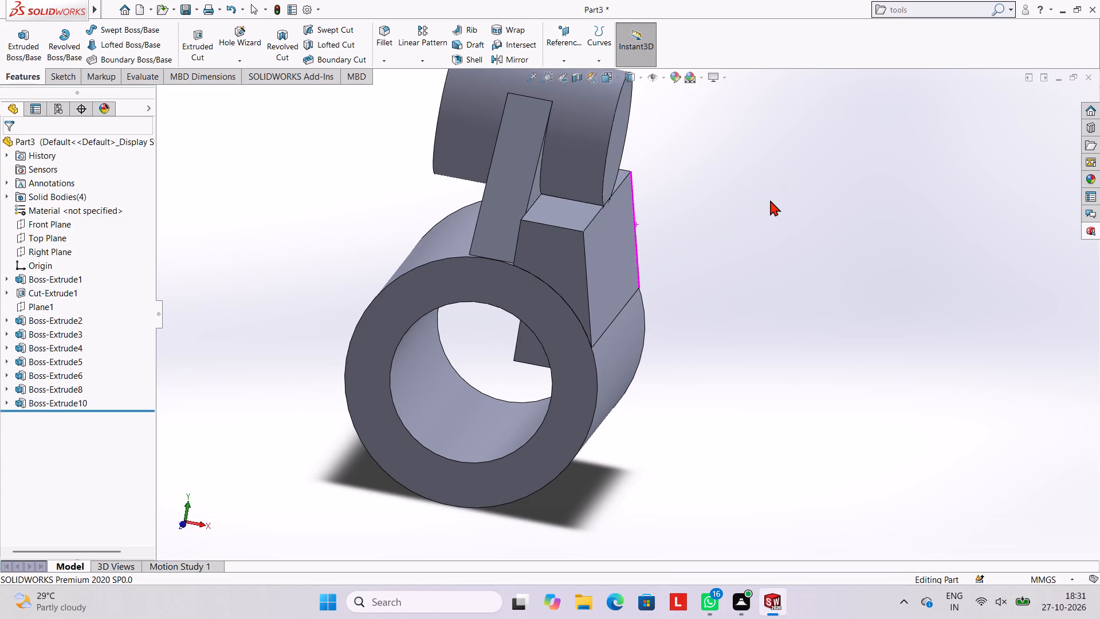
middle_drag(703, 176, 717, 158)
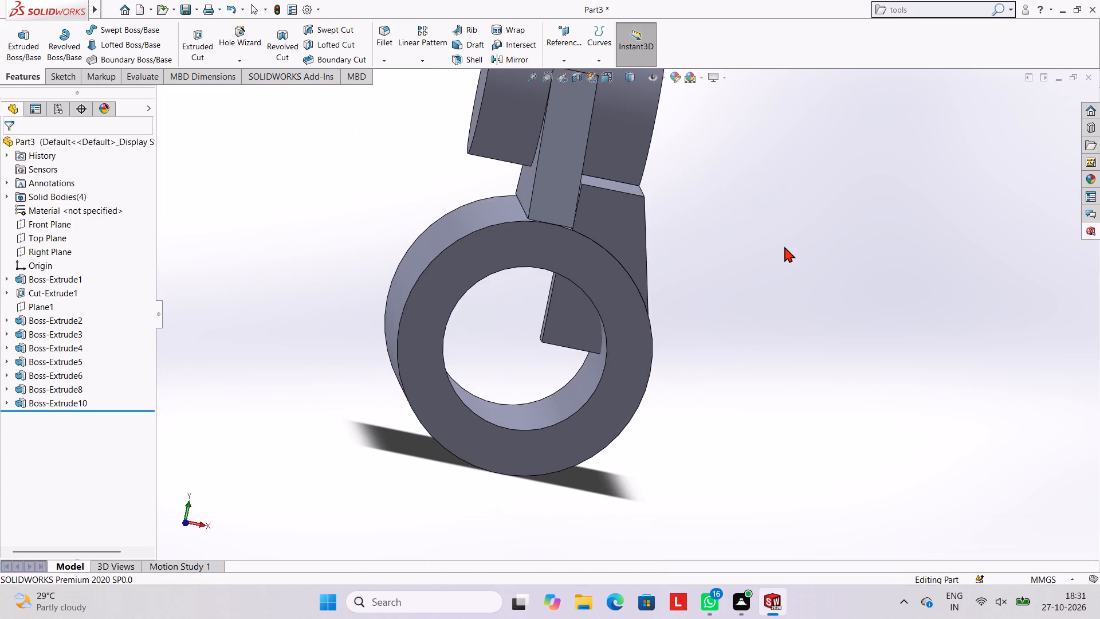
middle_drag(784, 246, 751, 248)
middle_drag(696, 280, 717, 283)
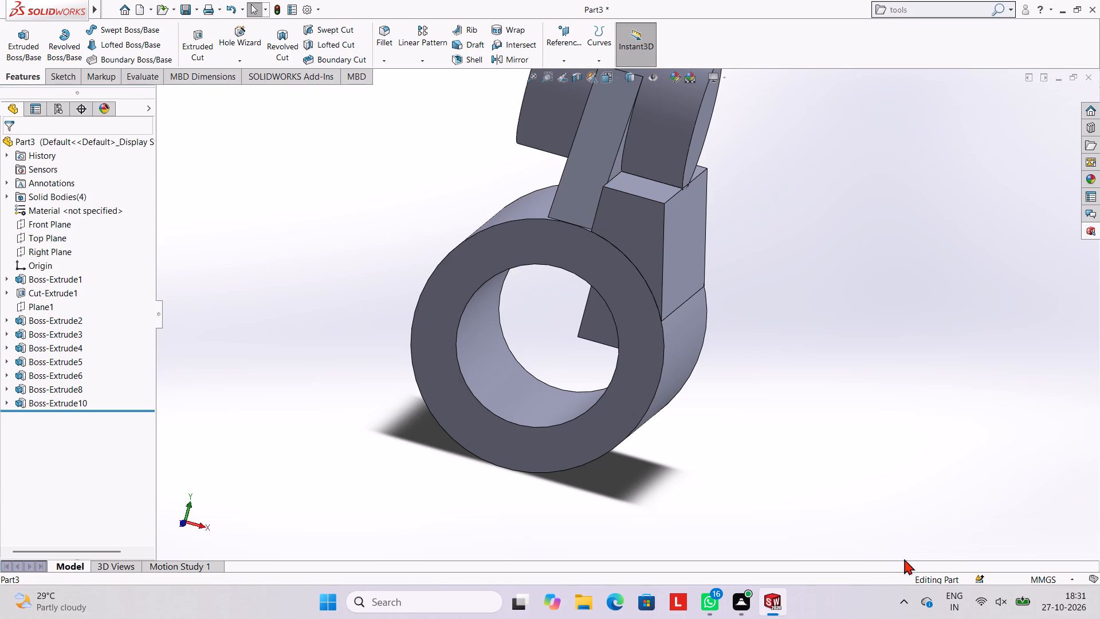
click(630, 242)
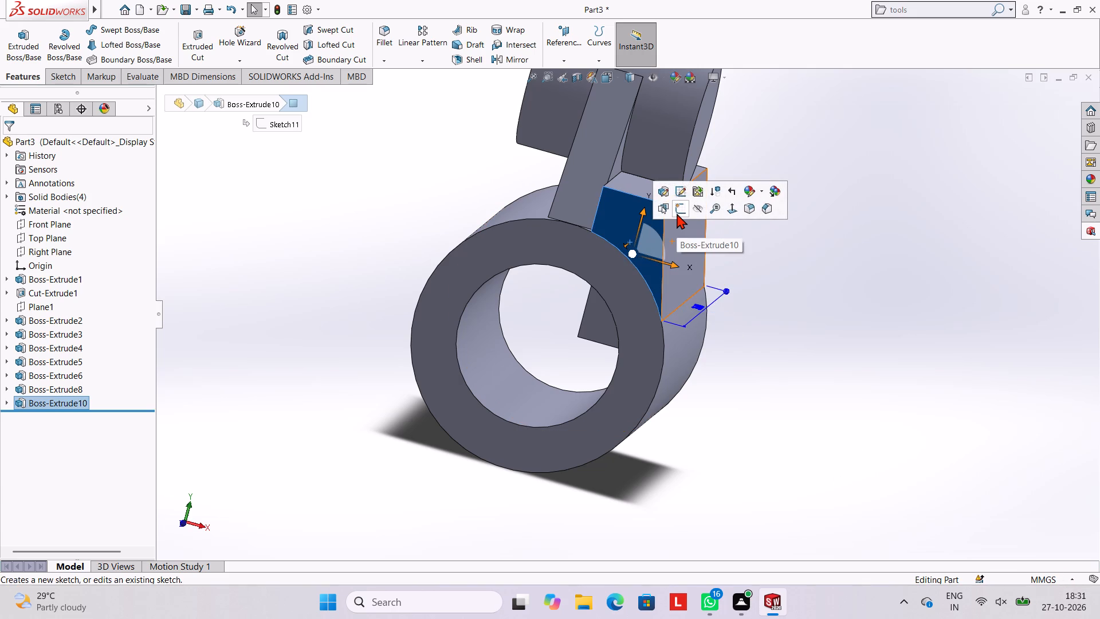
click(677, 213)
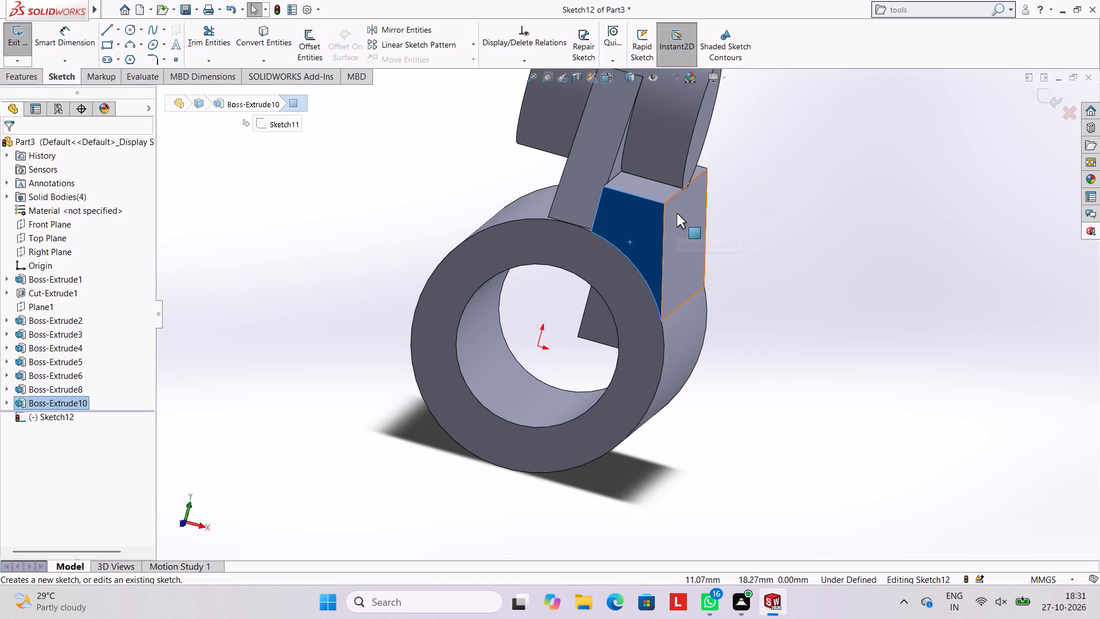
key(ctrl+8)
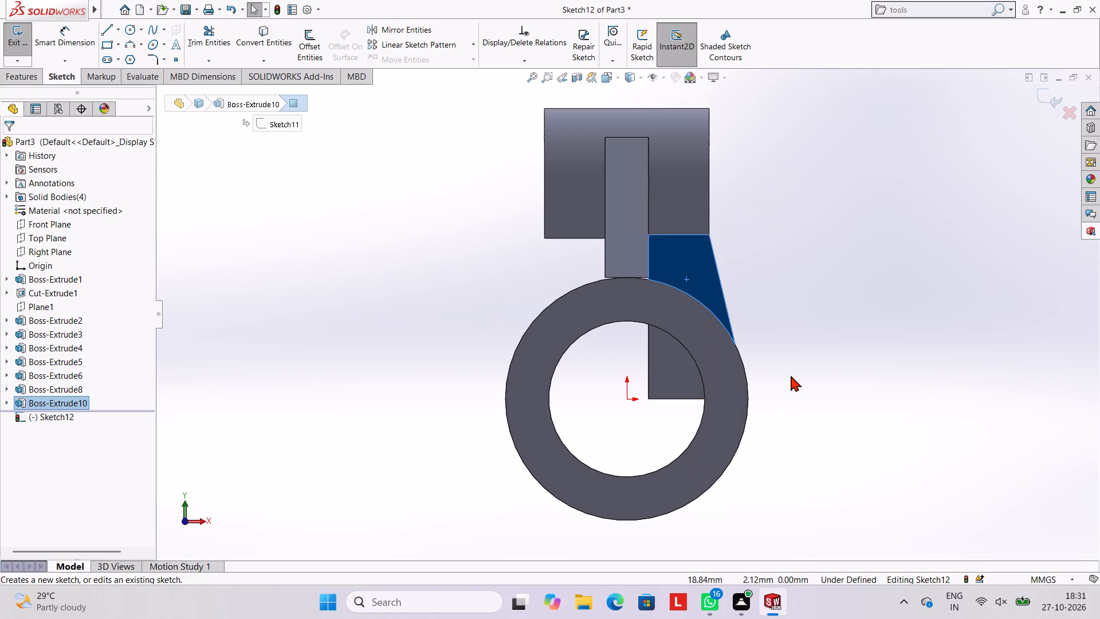
scroll(791, 364, up, 2)
scroll(791, 358, down, 3)
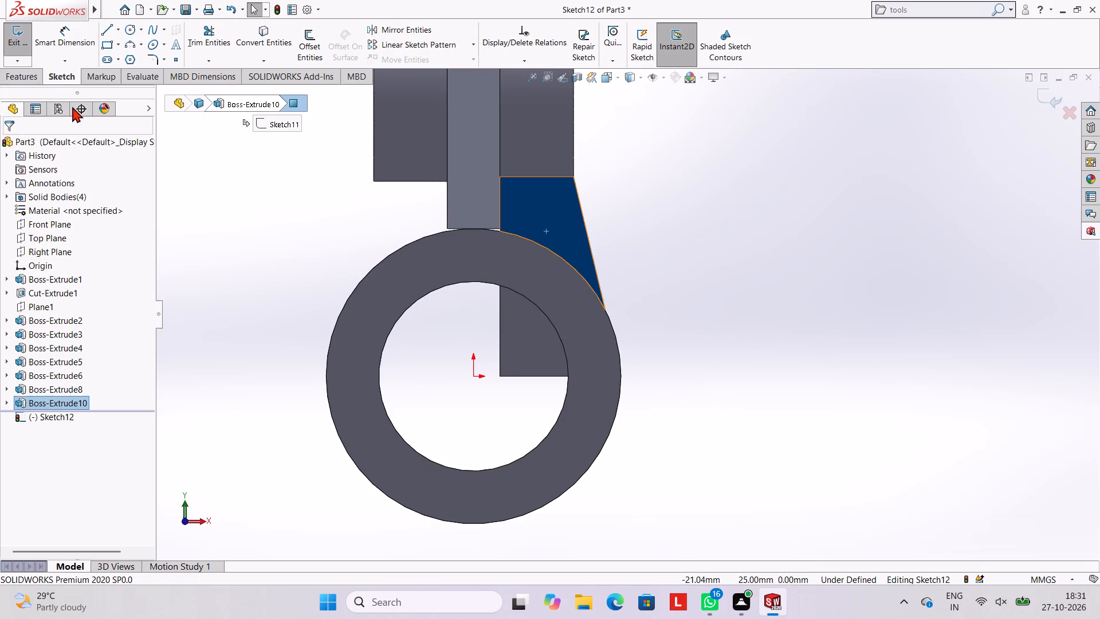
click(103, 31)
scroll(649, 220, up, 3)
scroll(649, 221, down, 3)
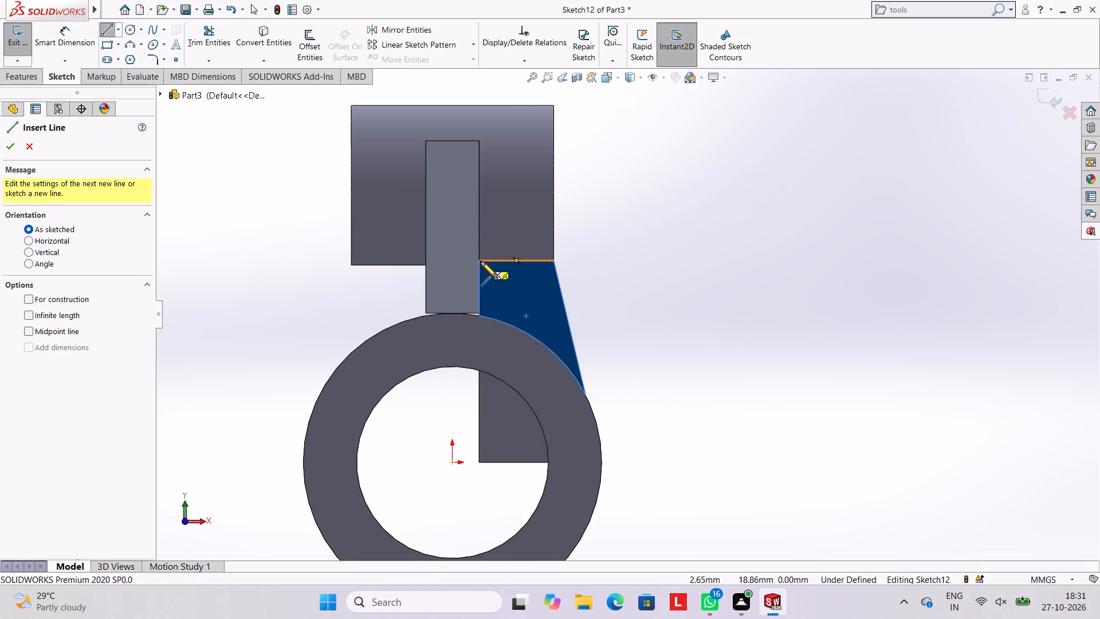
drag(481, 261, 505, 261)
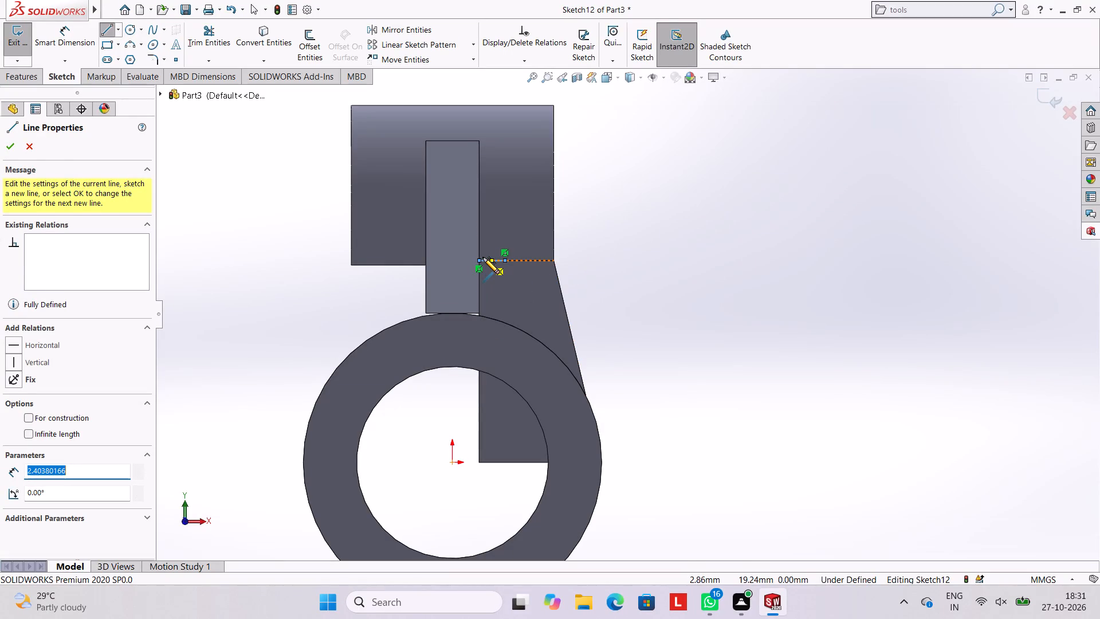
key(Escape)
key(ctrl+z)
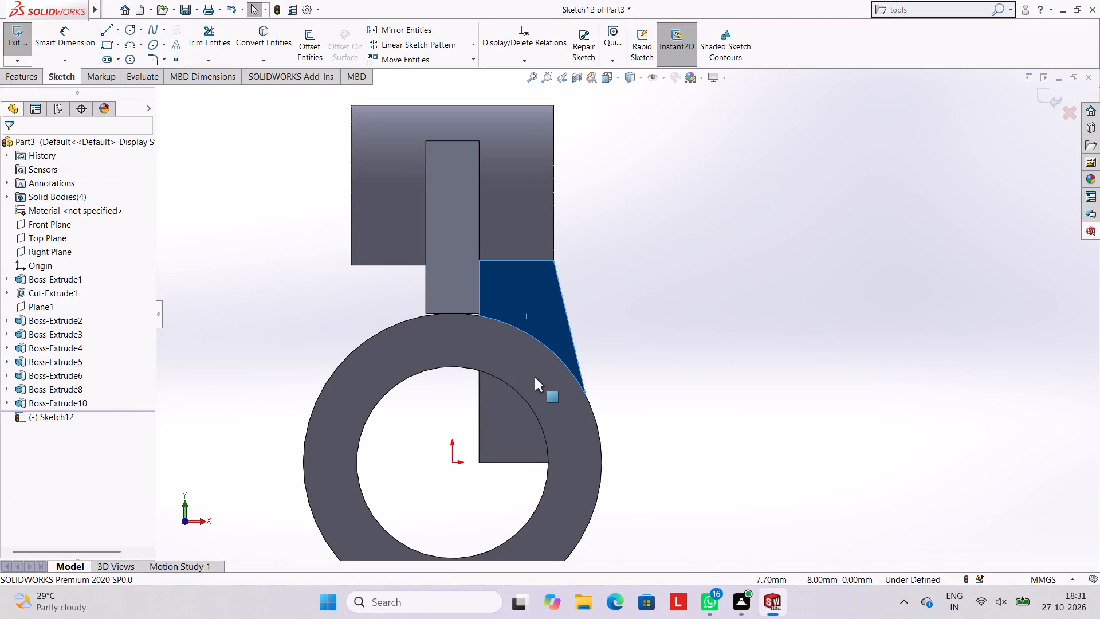
Trace the block face's 7 mm top edge, its slanted edge of about 13 mm and its vertical edge of about 5 mm with lines.
click(103, 25)
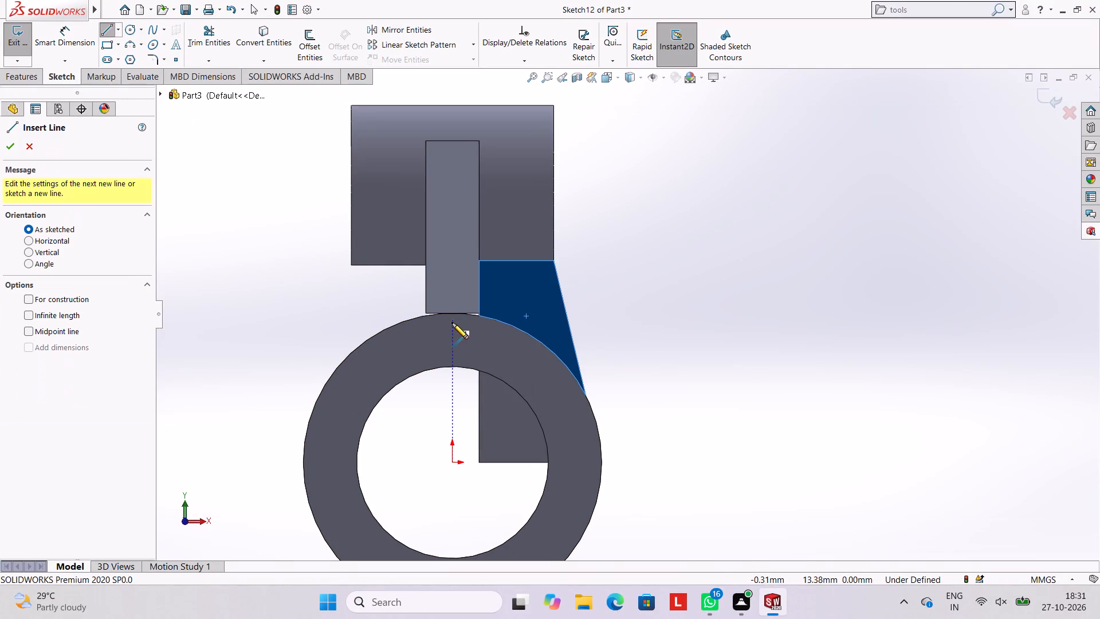
click(479, 260)
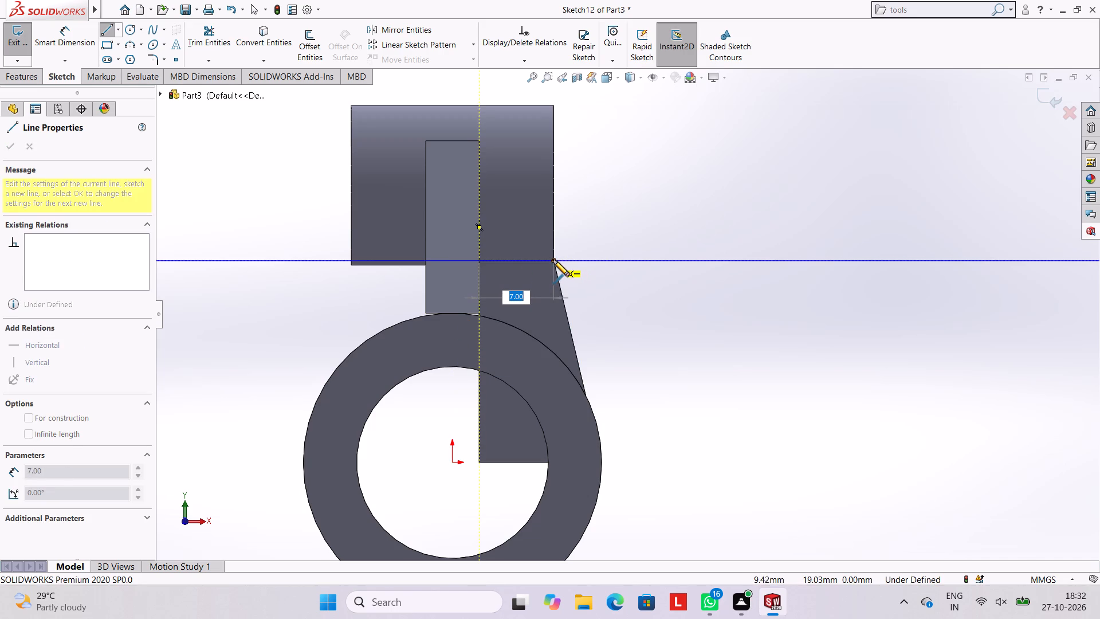
click(552, 260)
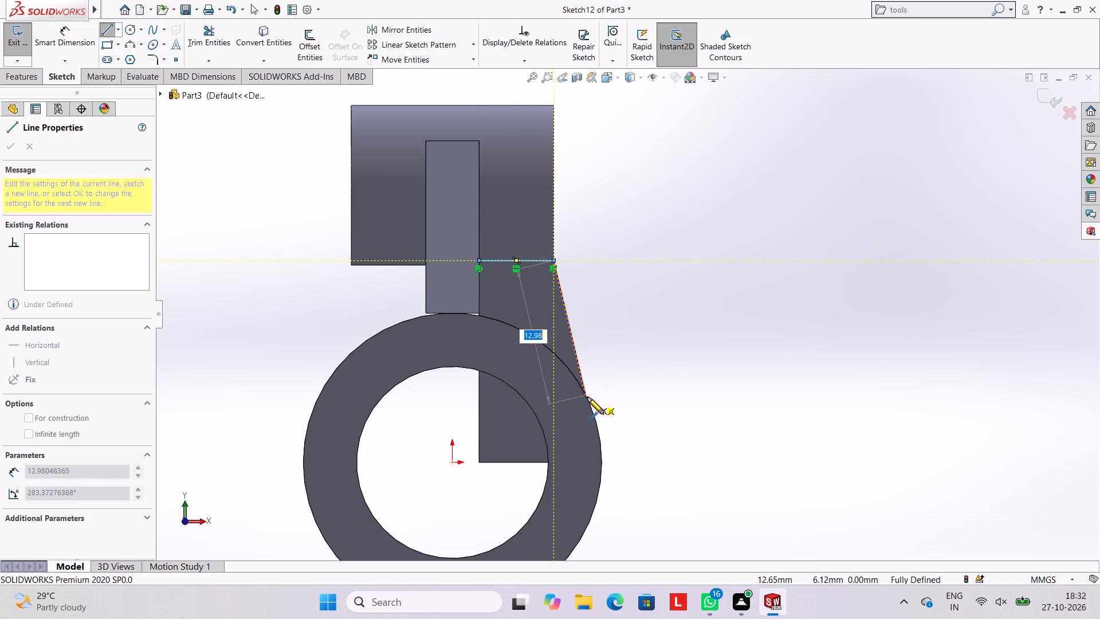
click(586, 395)
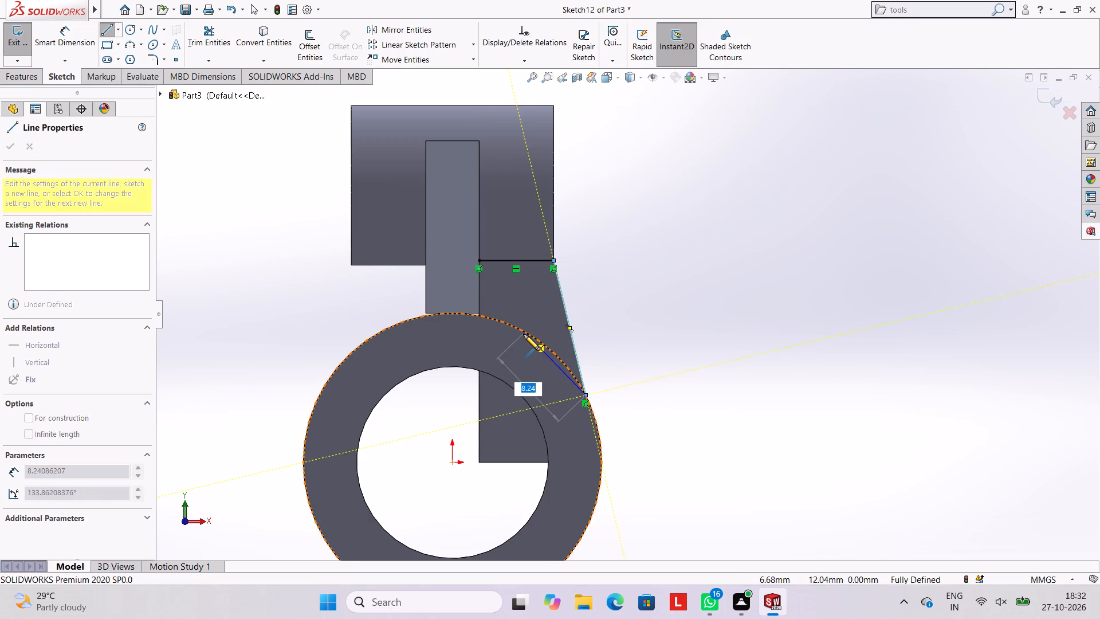
key(Escape)
click(100, 32)
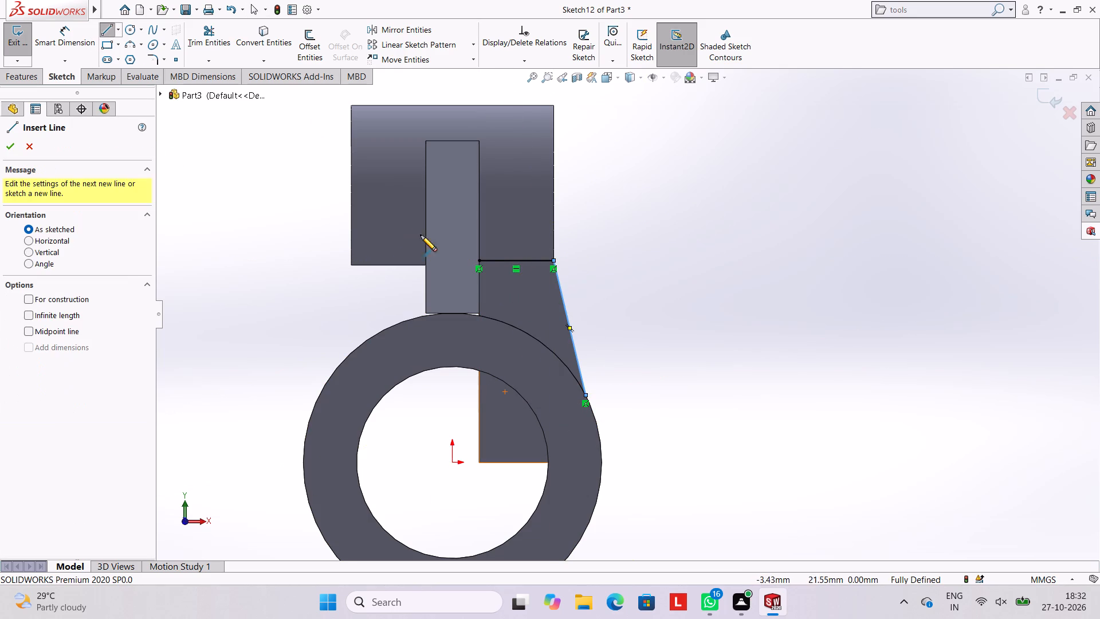
click(478, 260)
click(479, 315)
key(Escape)
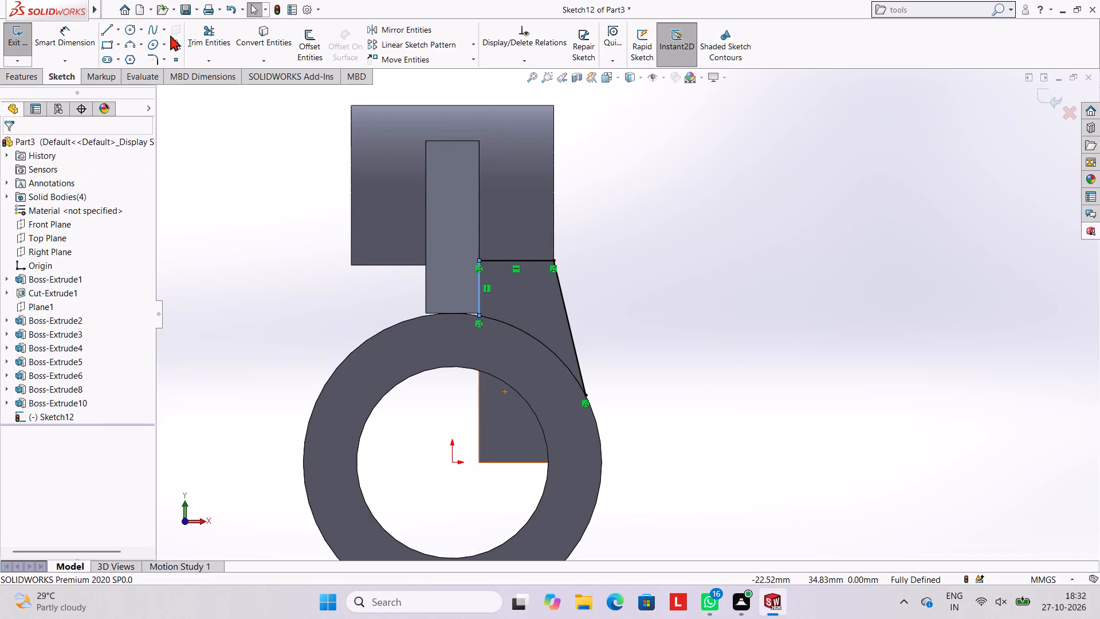
Draw a 28 mm diameter circle centred on the origin and trim its outer portion, leaving the arc between the vertical and slanted lines.
click(131, 33)
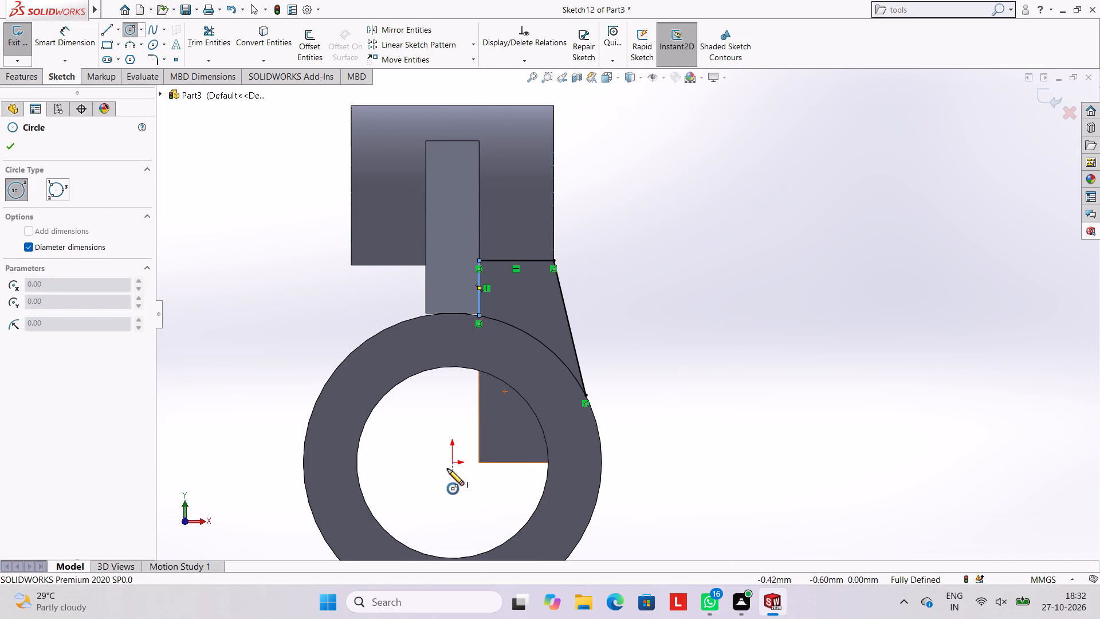
click(451, 464)
text(28)
key(Return)
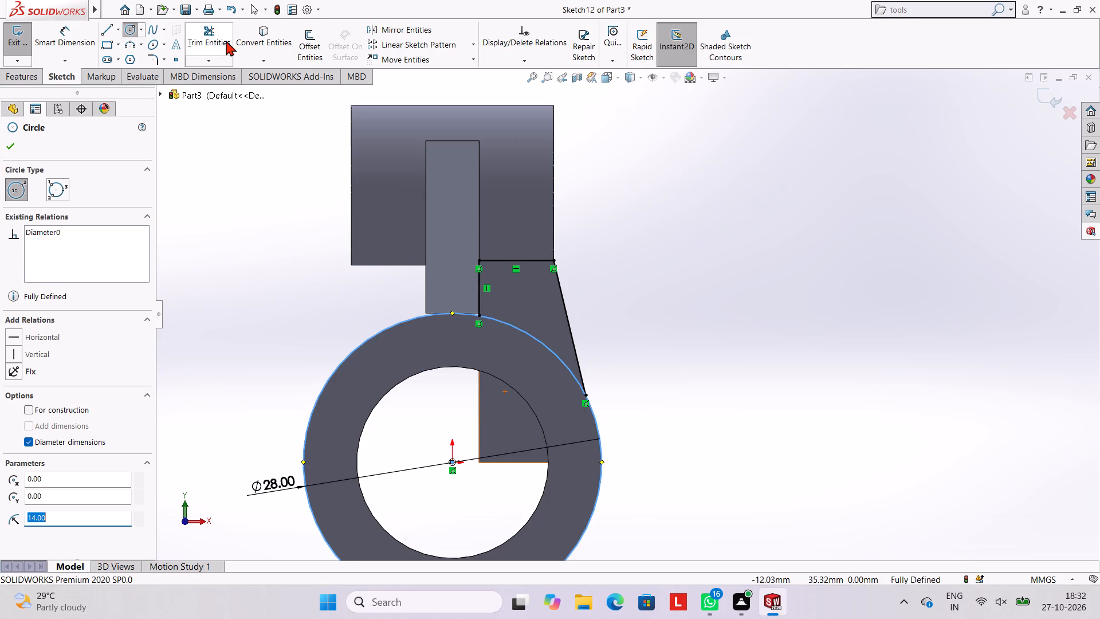
click(226, 40)
click(353, 352)
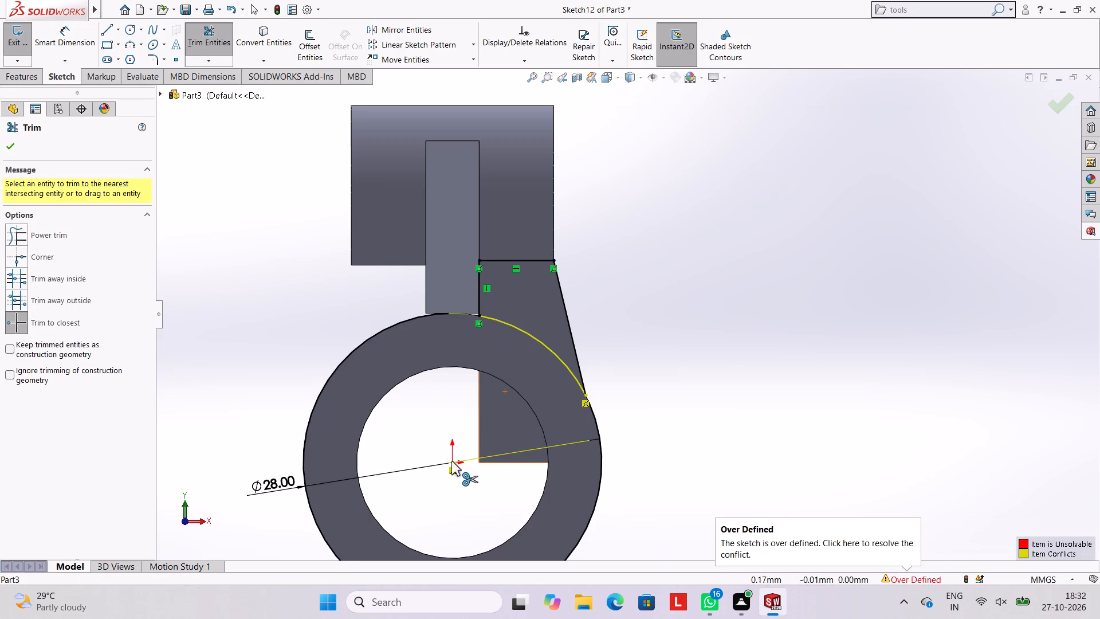
key(Escape)
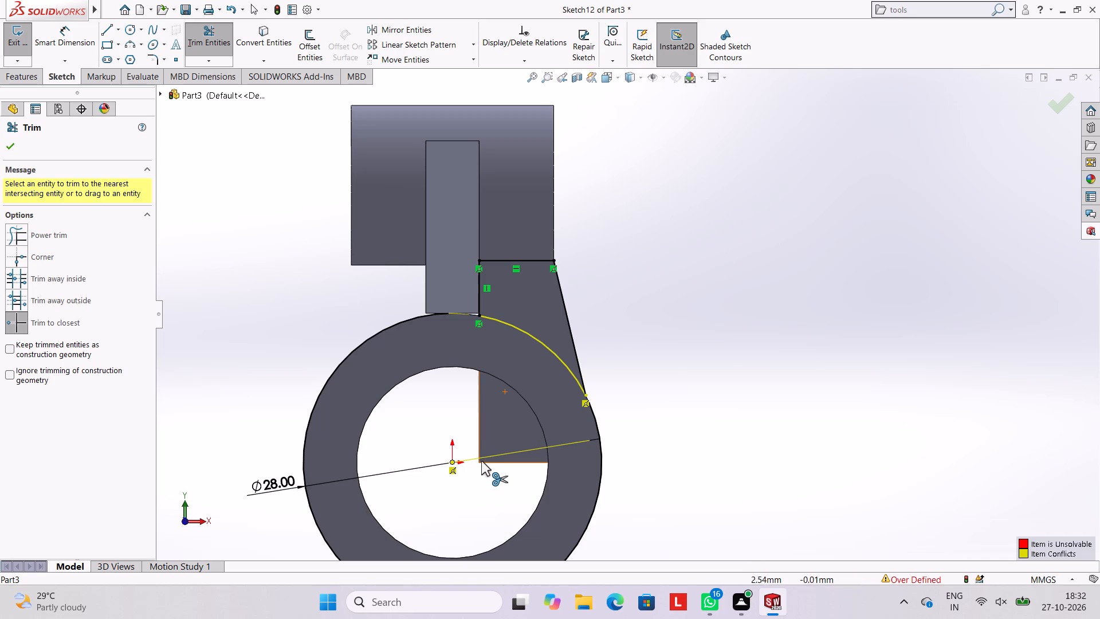
right_click(496, 456)
key(Escape)
key(Escape)
key(Escape)
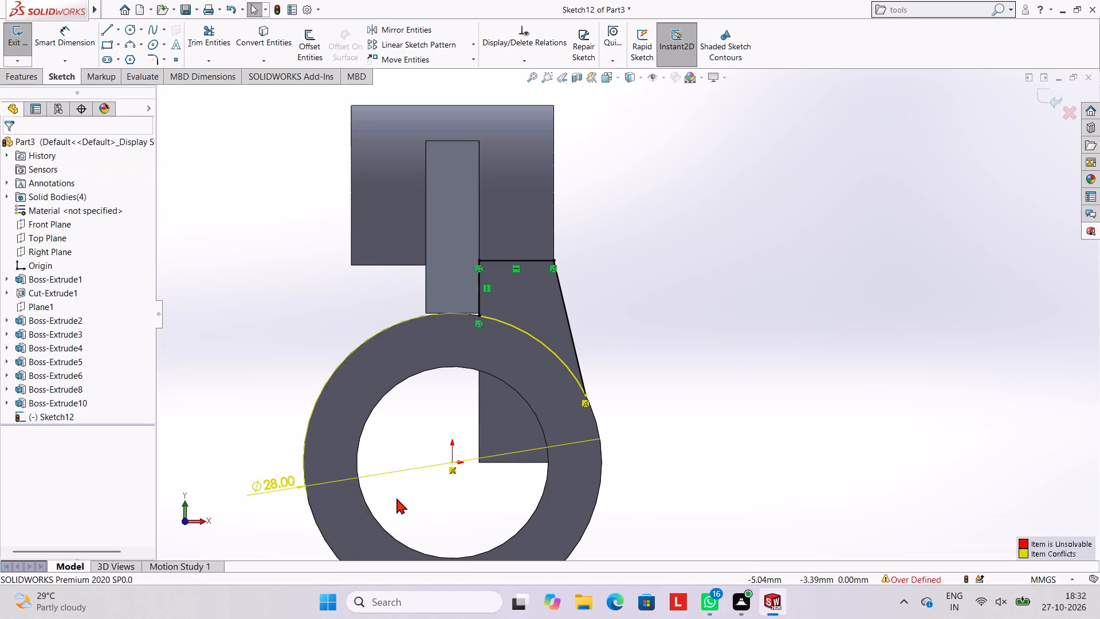
Delete the 28 mm diameter dimension from the trimmed arc.
right_drag(257, 477, 273, 488)
key(Escape)
right_click(260, 487)
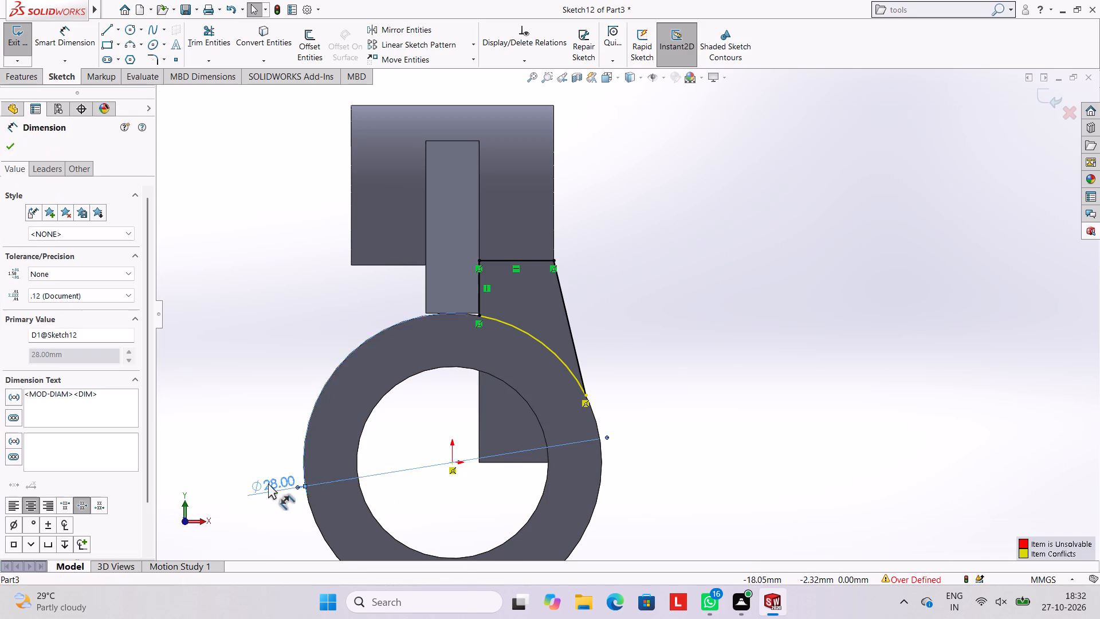
click(309, 461)
key(Escape)
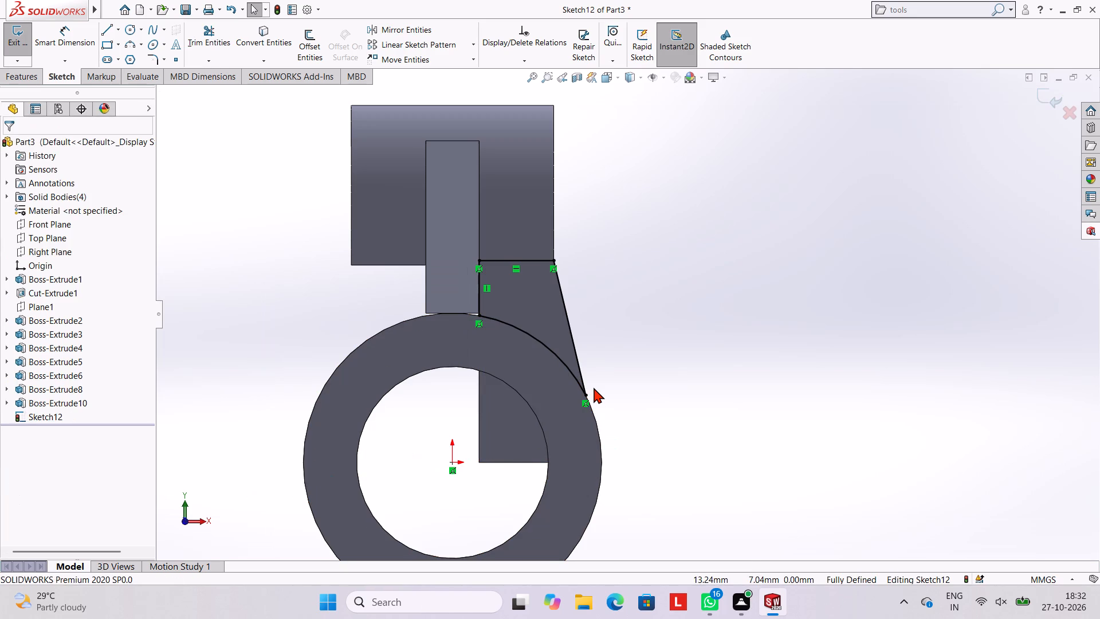
Cut-extrude the closed profile blind to a depth of 15 mm, removing the front portion of the side block.
click(23, 75)
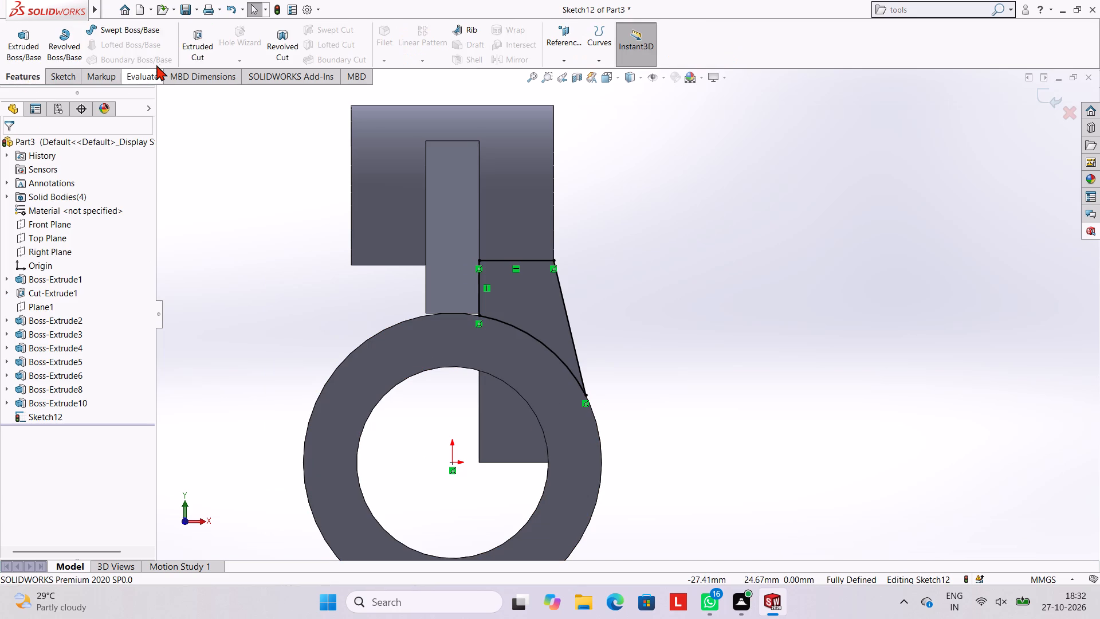
click(201, 48)
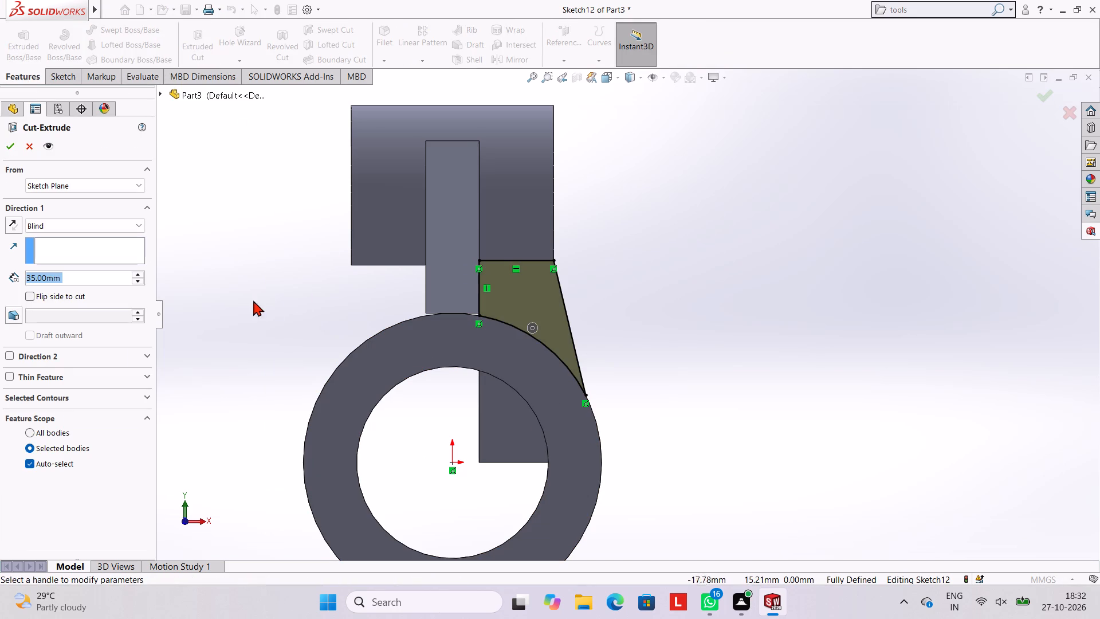
text(15)
key(Return)
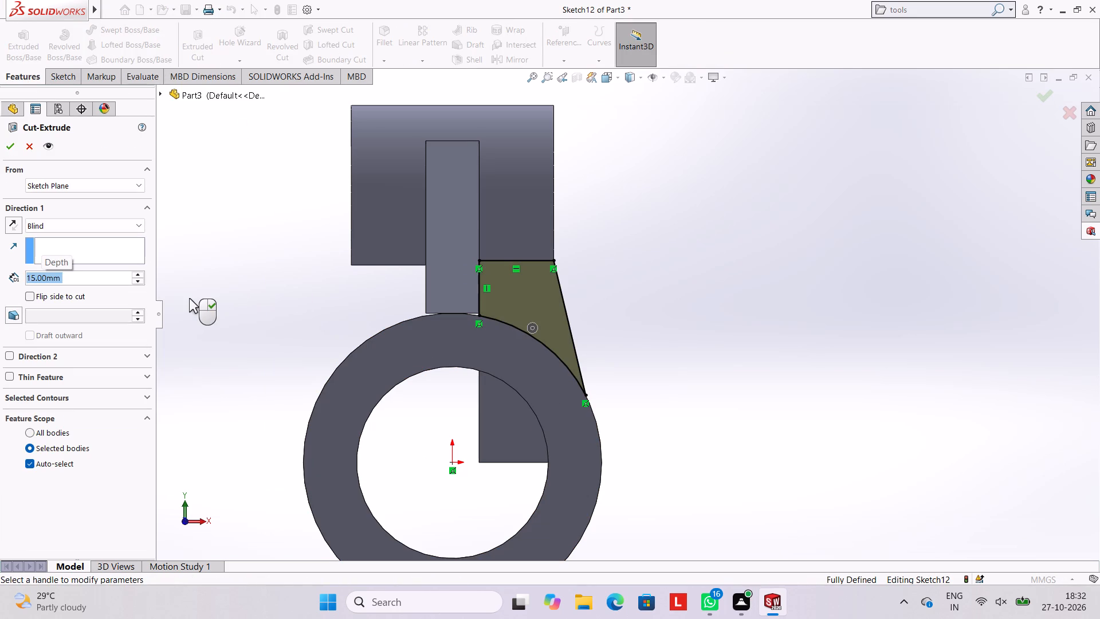
middle_drag(821, 261, 722, 252)
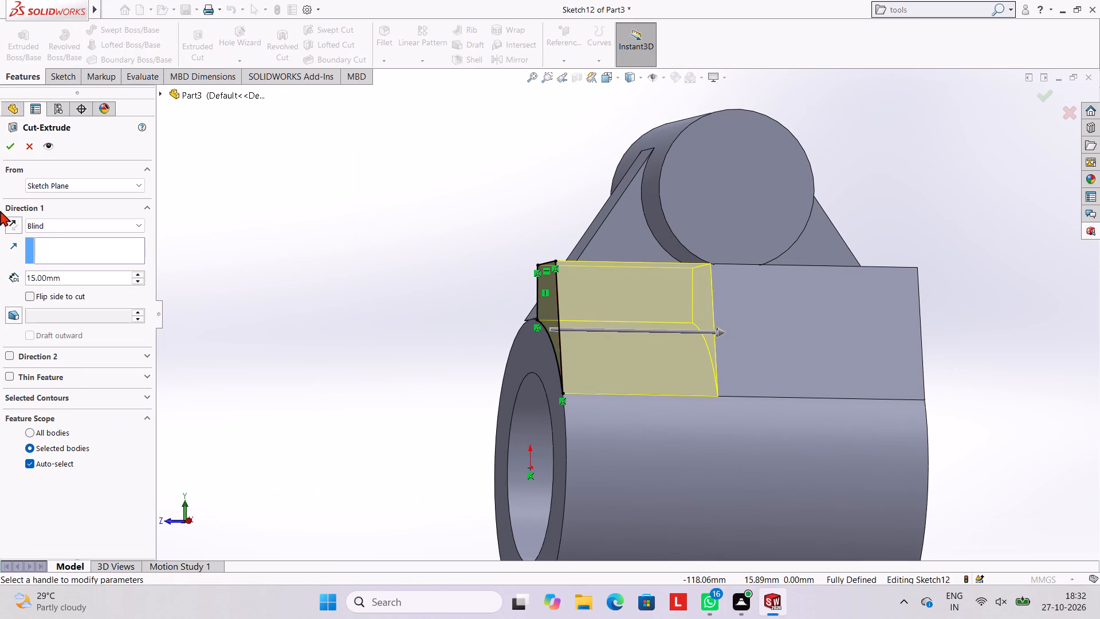
click(11, 151)
click(230, 238)
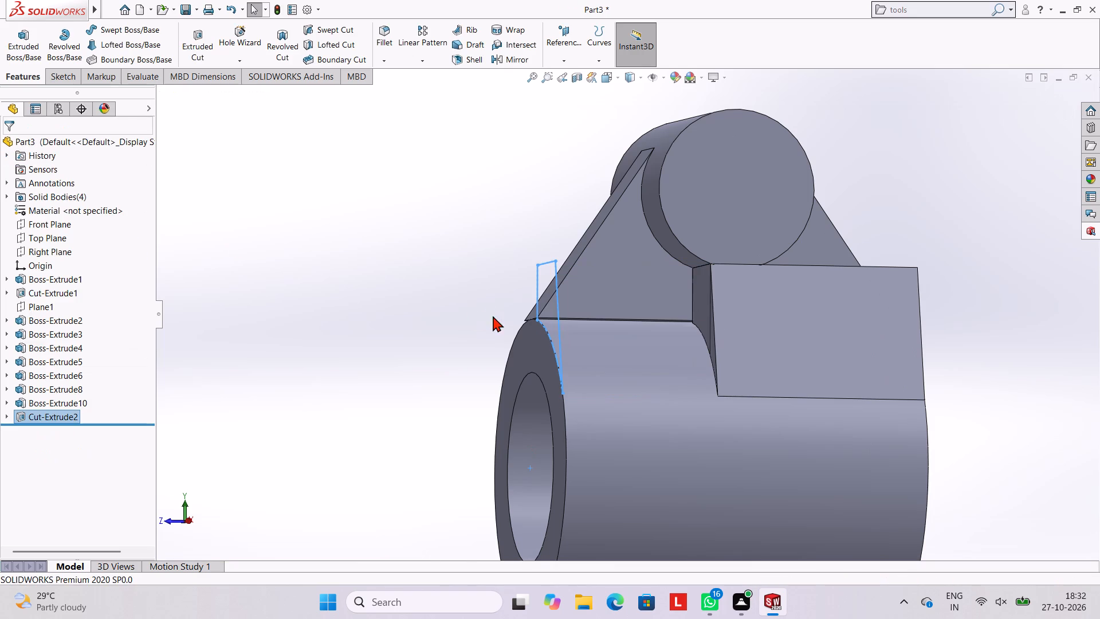
Open a new sketch on the side block's rear end face, opposite the cut end.
middle_drag(493, 316, 600, 332)
scroll(662, 283, down, 2)
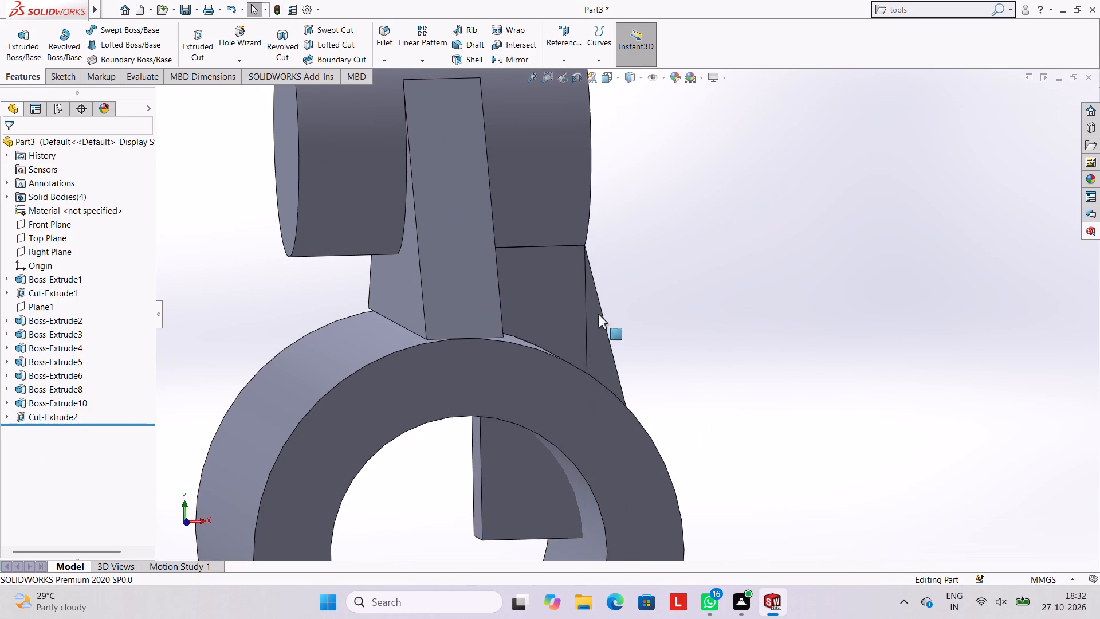
middle_drag(618, 308, 552, 327)
middle_drag(749, 295, 743, 297)
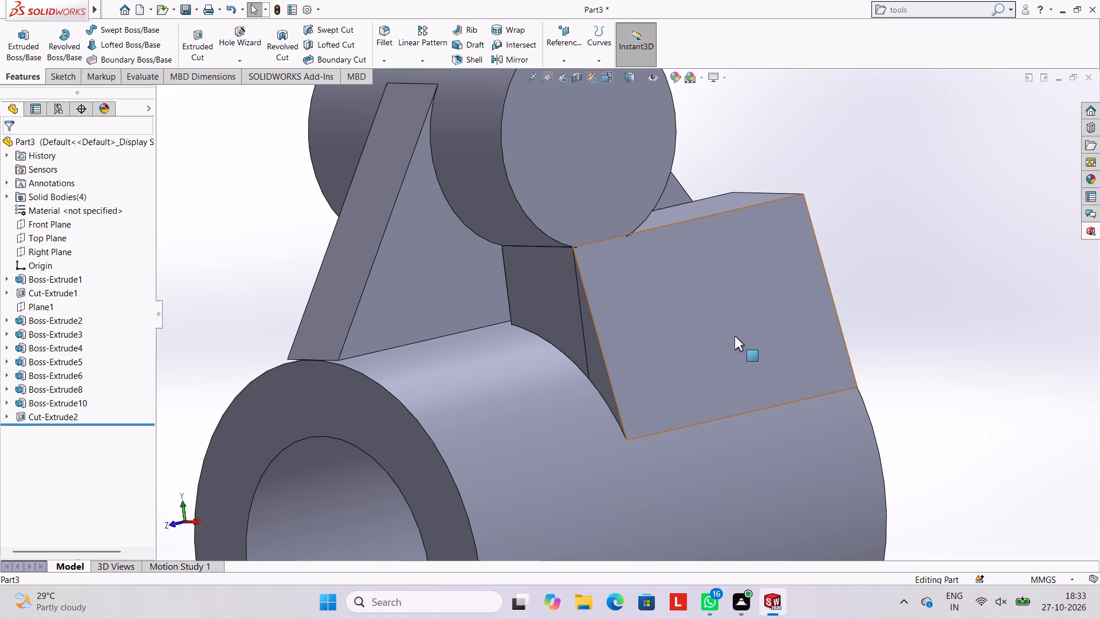
scroll(752, 280, up, 2)
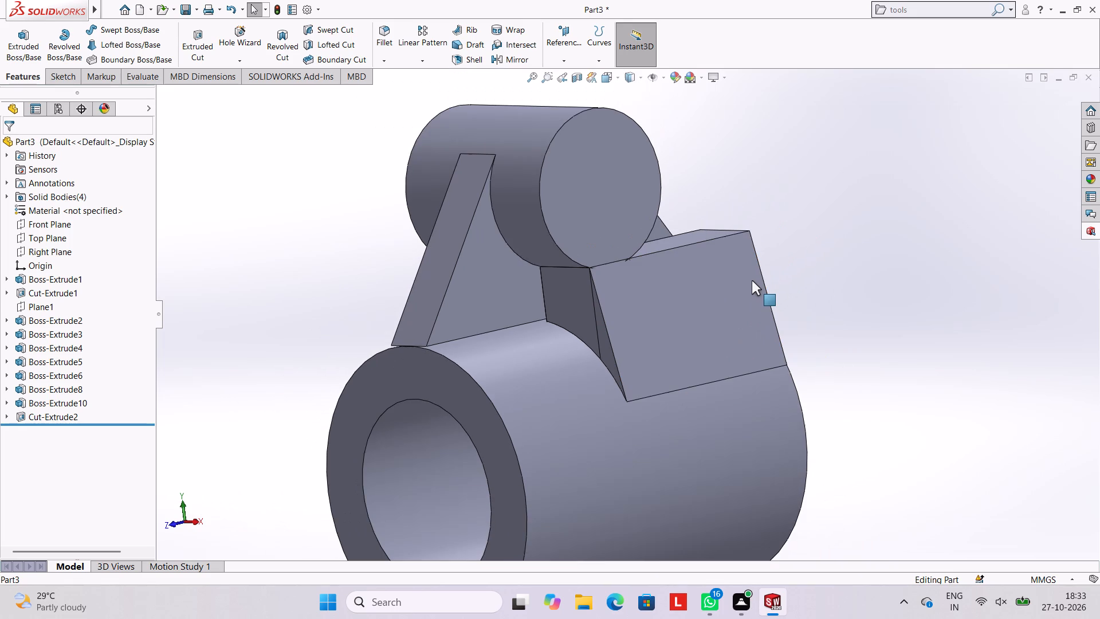
middle_drag(764, 310, 710, 295)
scroll(731, 314, up, 2)
middle_drag(732, 314, 700, 399)
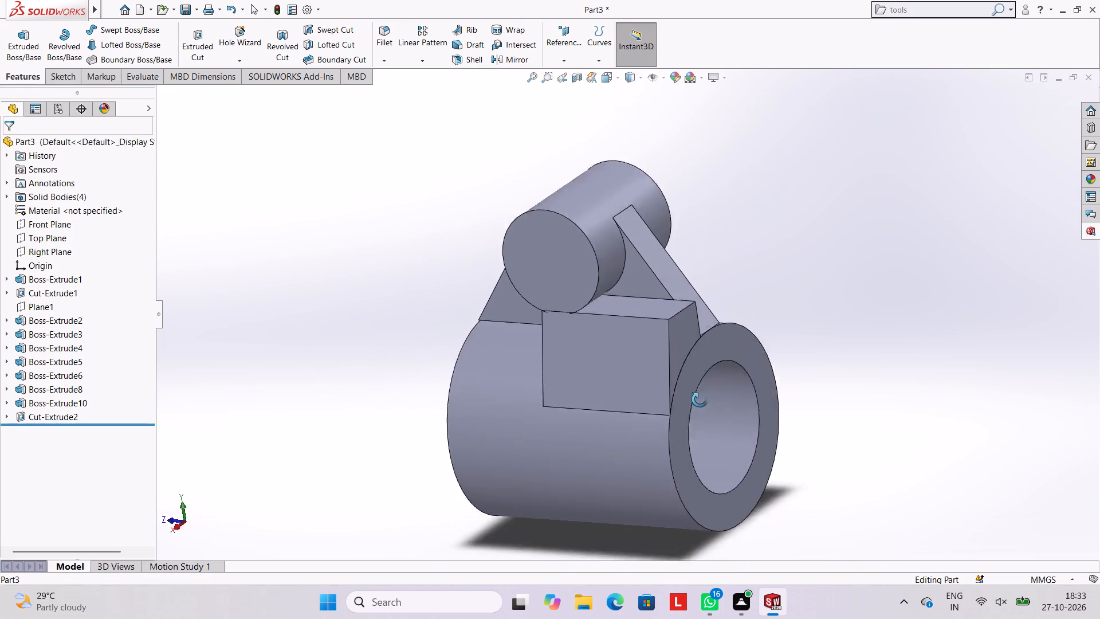
middle_drag(700, 399, 619, 389)
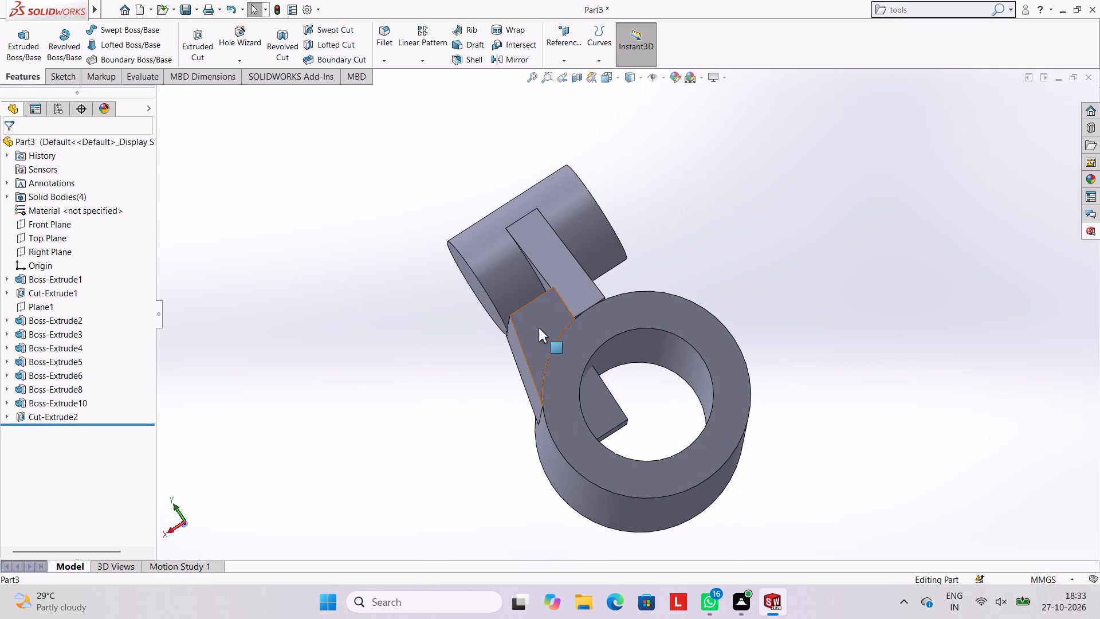
click(541, 324)
click(596, 289)
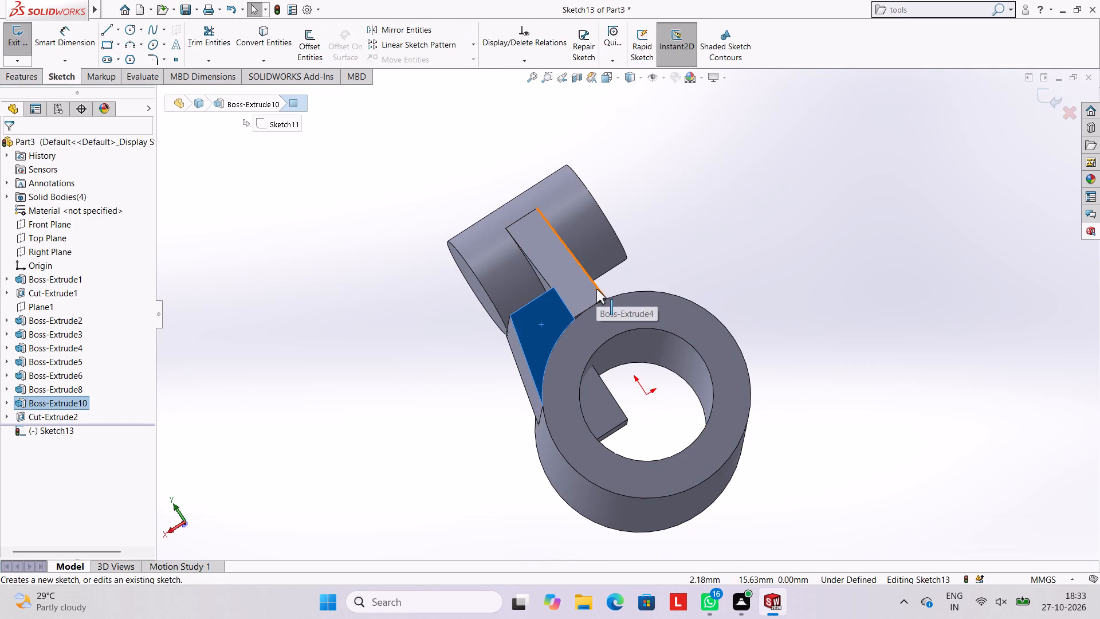
Sketch lines along the top, inner vertical and slanted edges of the side block's rear end face.
key(ctrl+8)
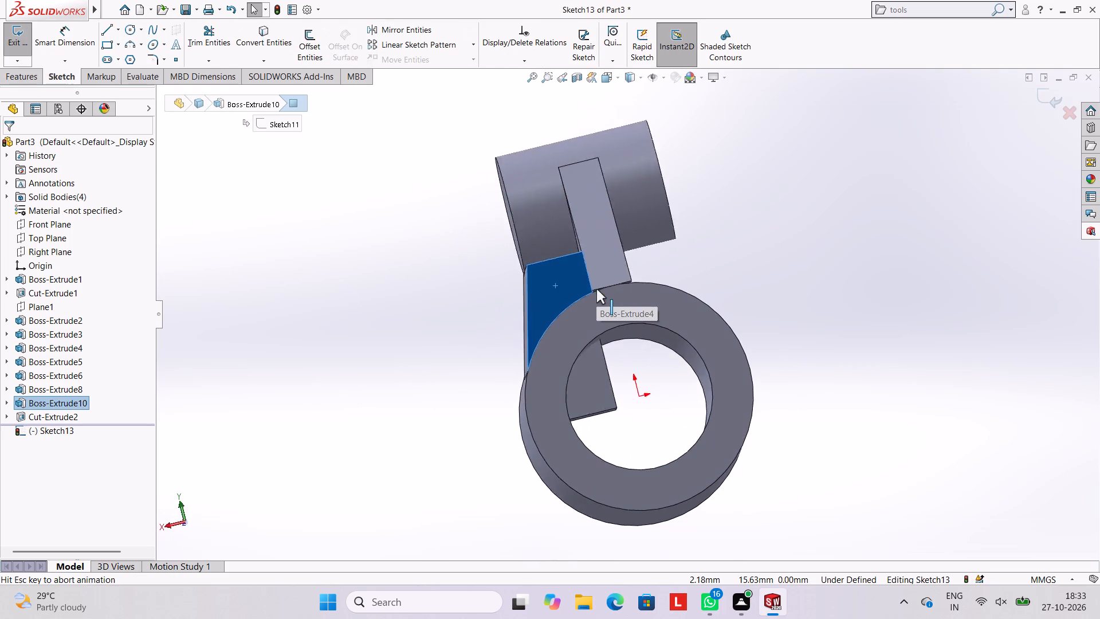
scroll(612, 223, up, 2)
scroll(612, 223, down, 3)
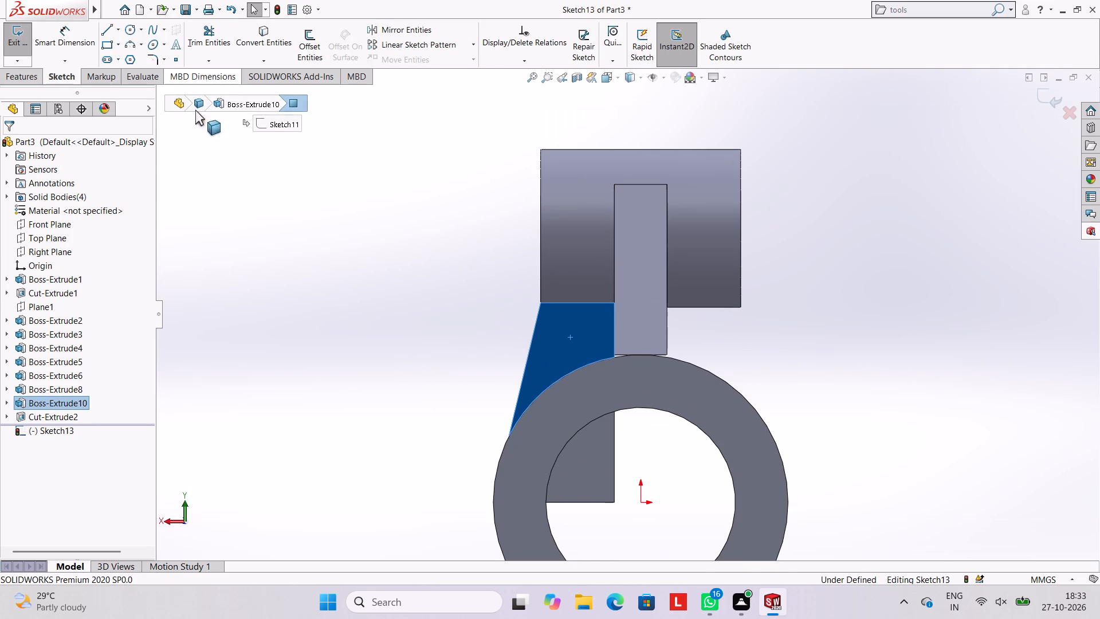
click(107, 32)
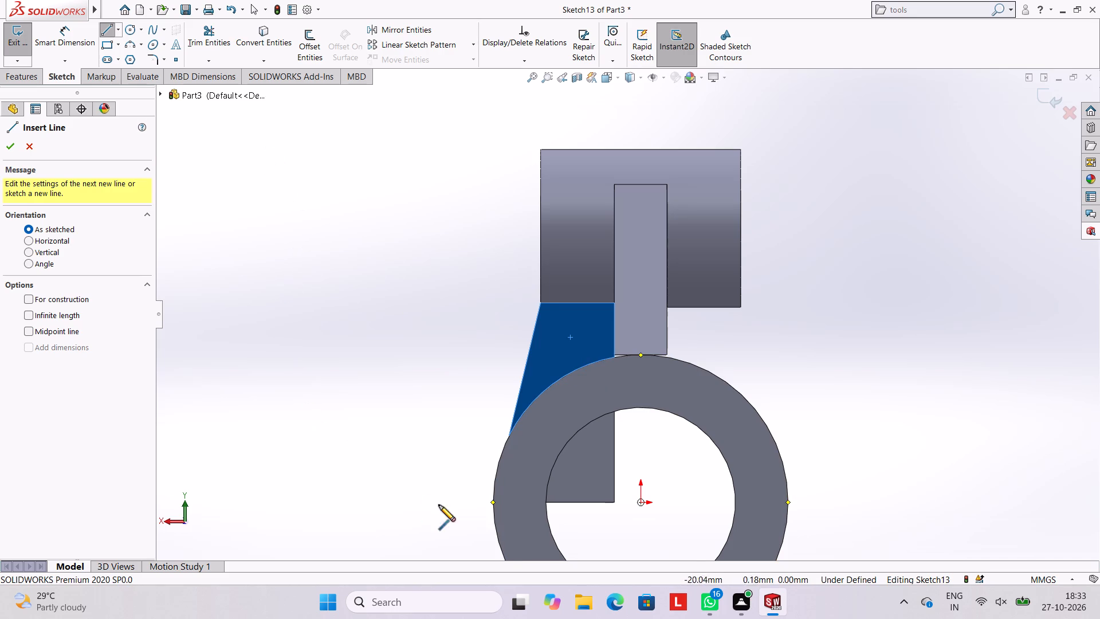
click(541, 304)
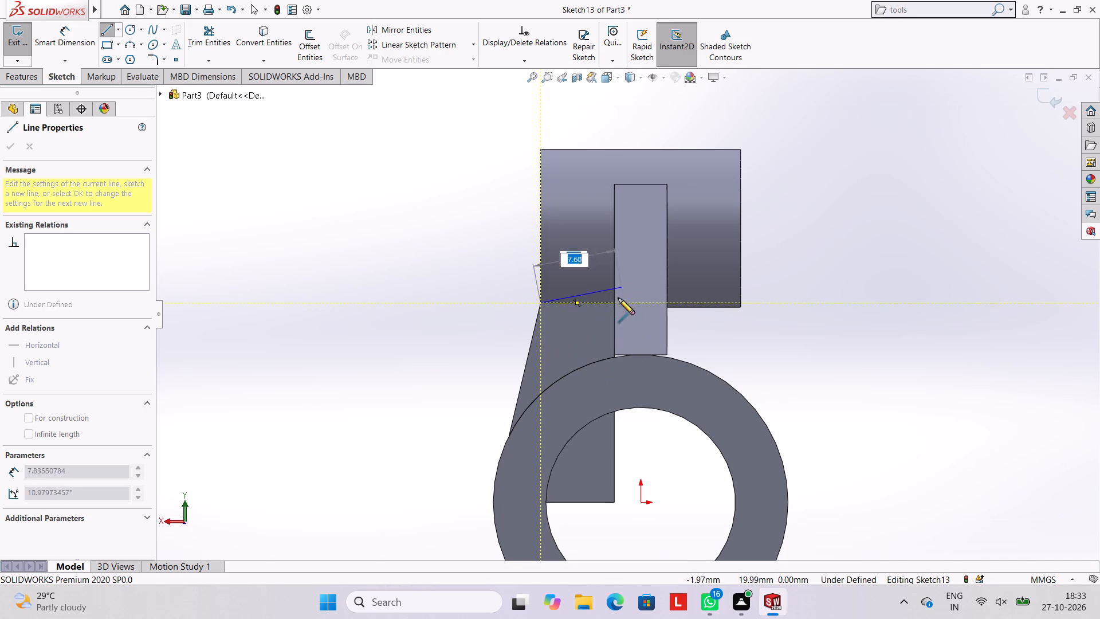
click(614, 302)
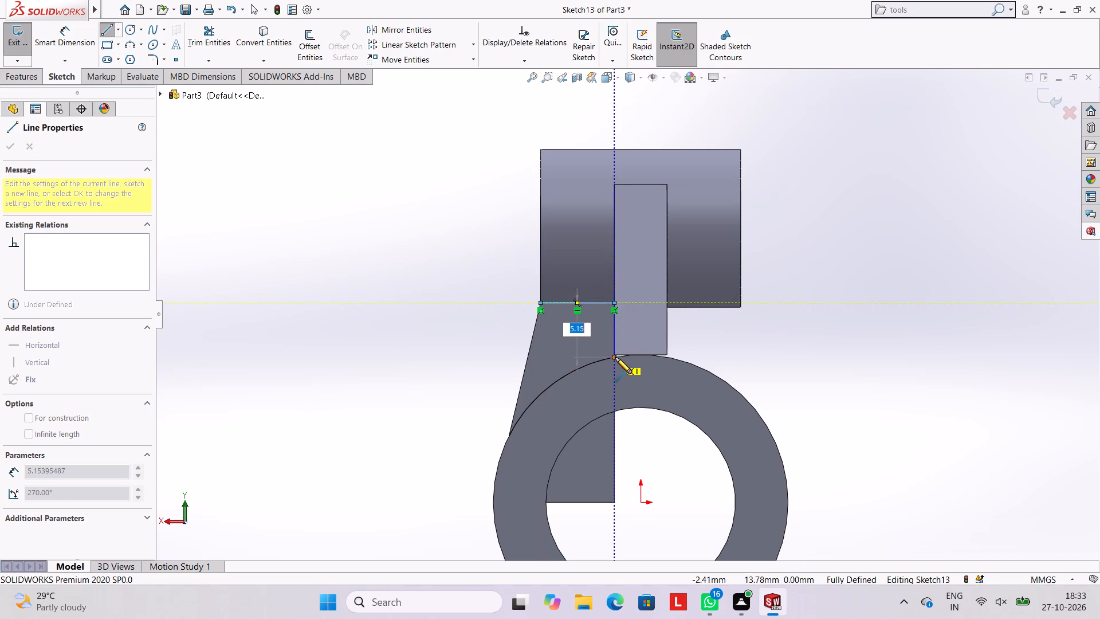
click(615, 357)
key(Escape)
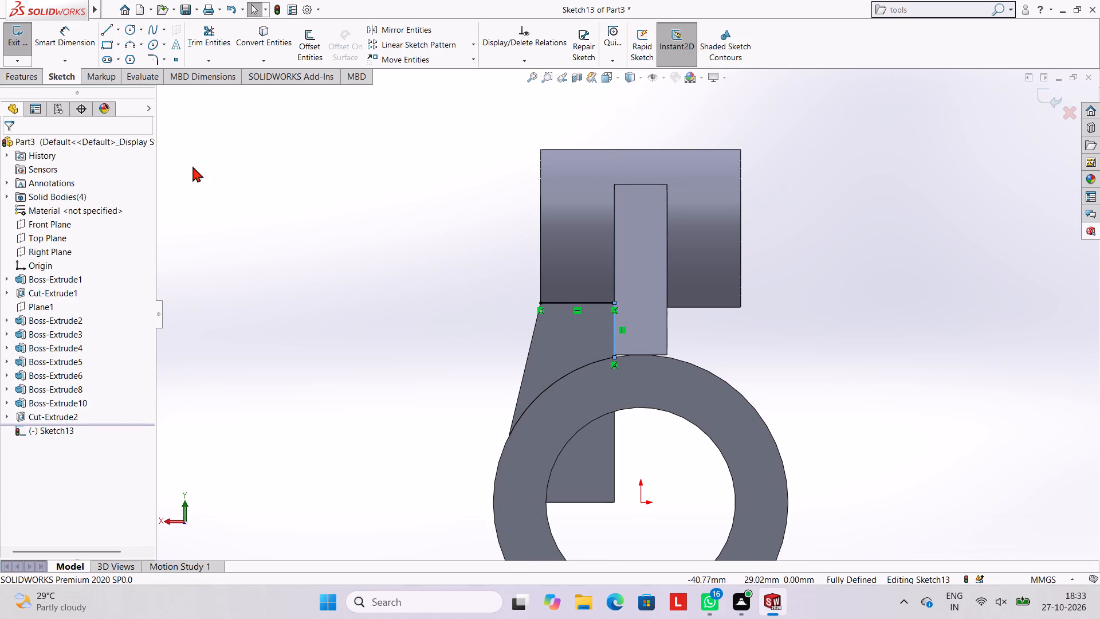
click(102, 32)
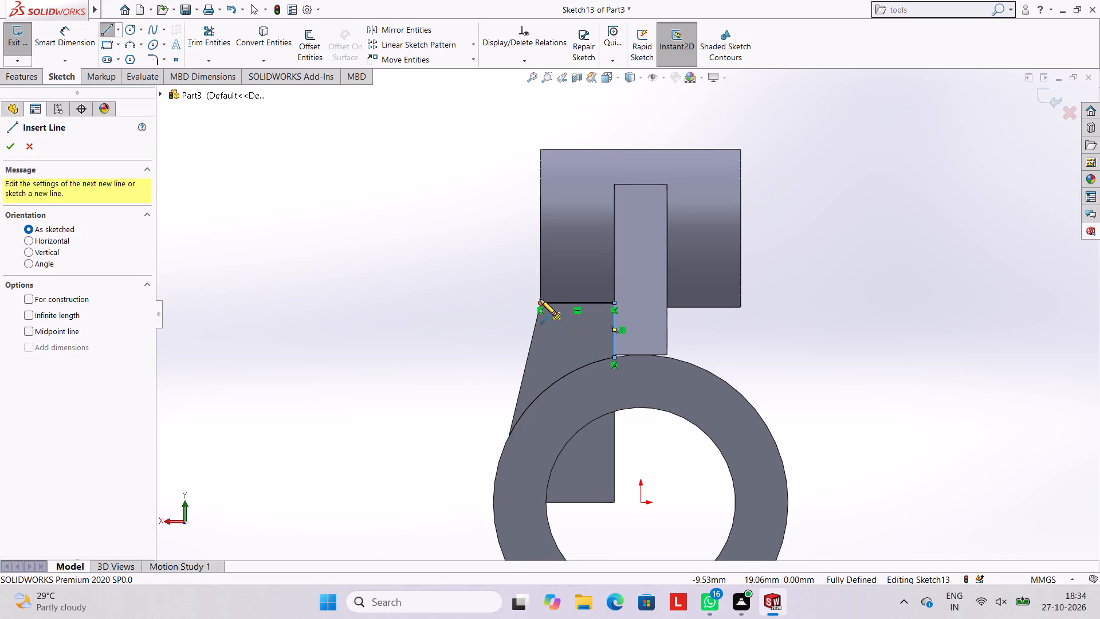
click(539, 301)
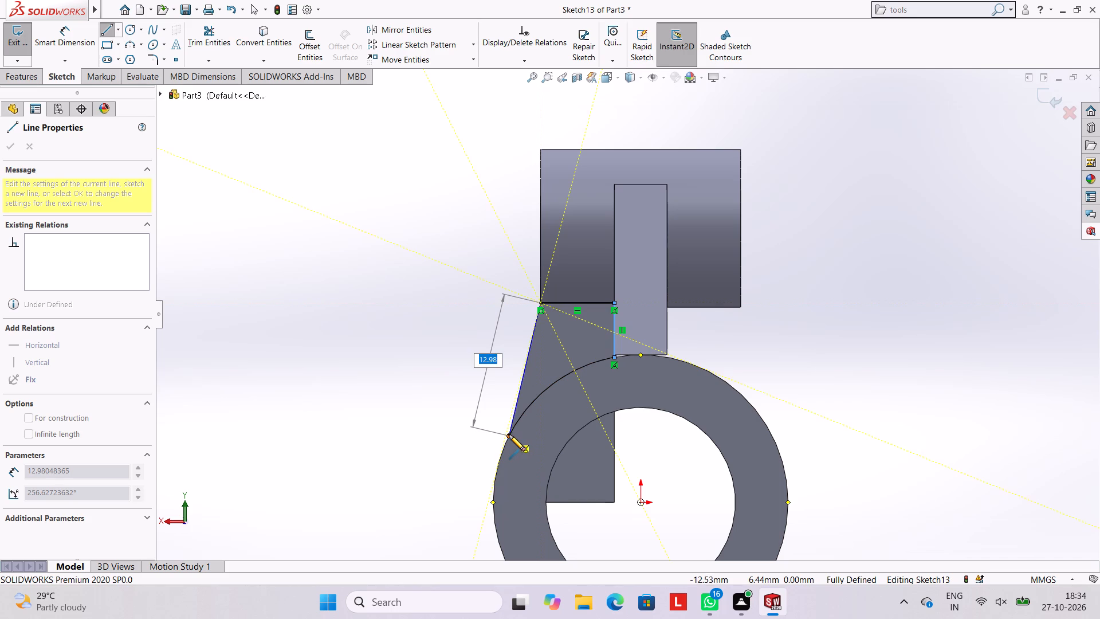
click(509, 434)
key(Escape)
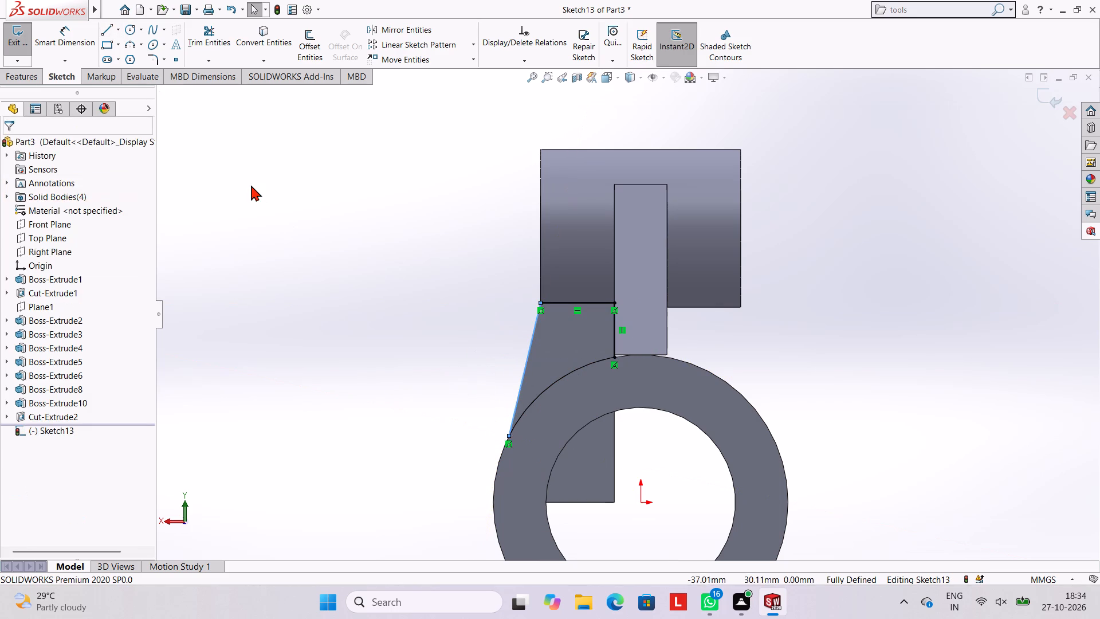
Cut-extrude the open three-line profile blind to 15 mm, removing the rear portion of the side block.
click(133, 31)
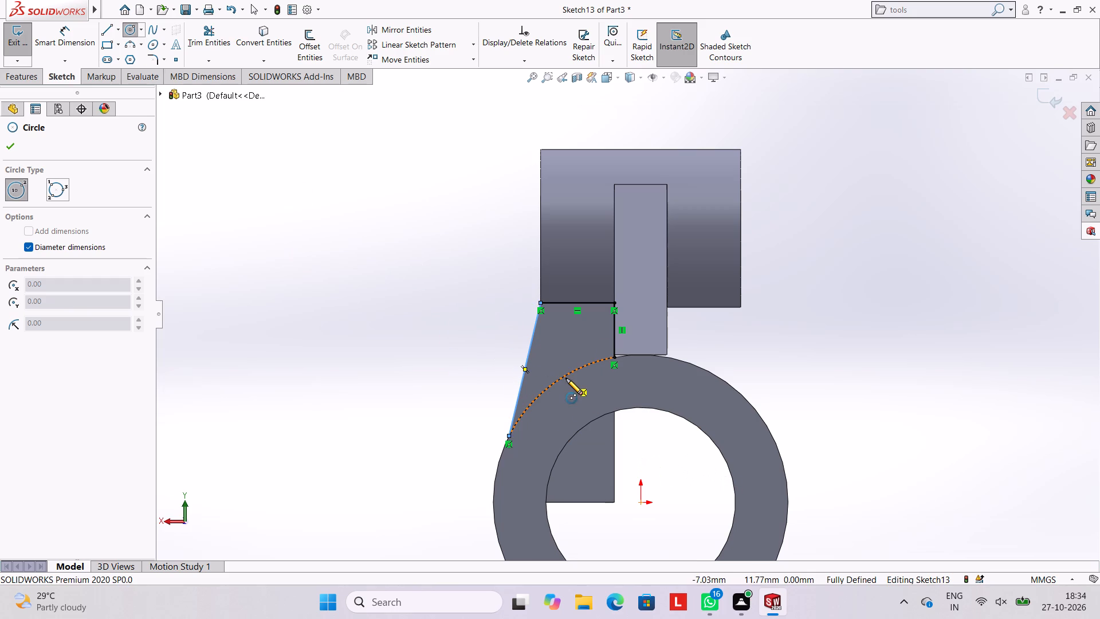
click(27, 80)
click(203, 51)
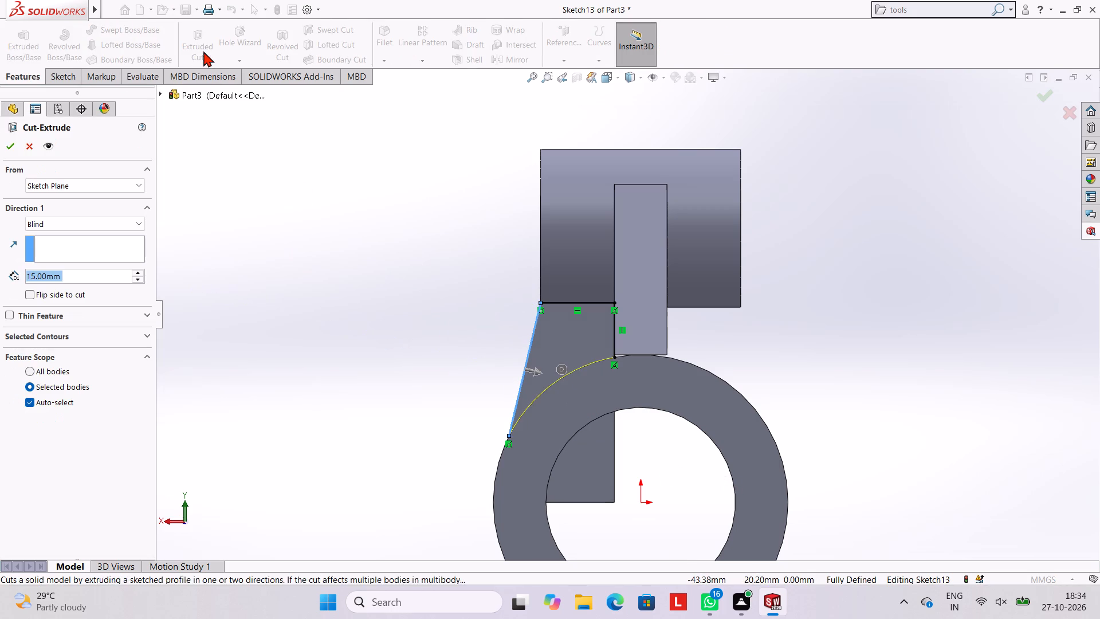
middle_drag(430, 346, 506, 374)
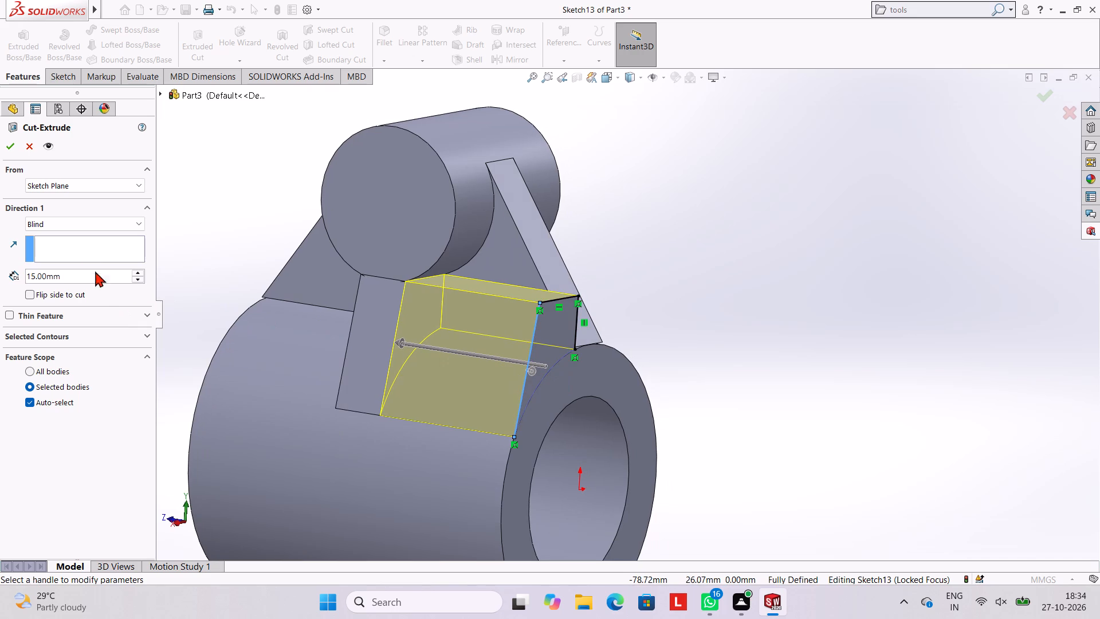
click(15, 142)
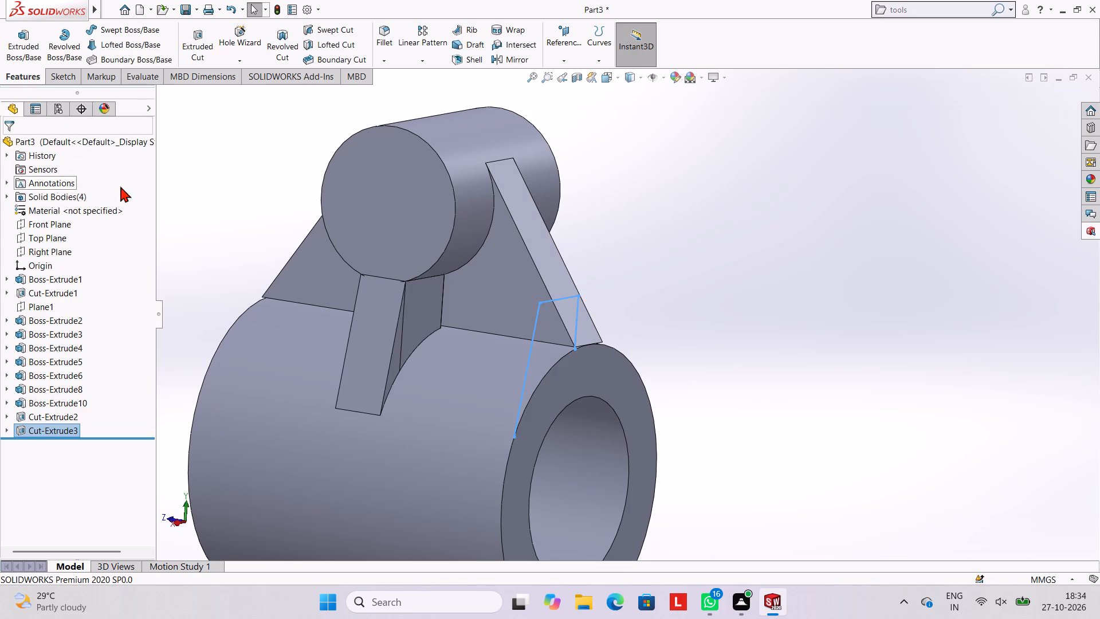
click(216, 184)
Open a new sketch on the flat face of the block portion that protrudes into the cylinder bore.
scroll(292, 232, up, 3)
middle_drag(472, 305, 637, 353)
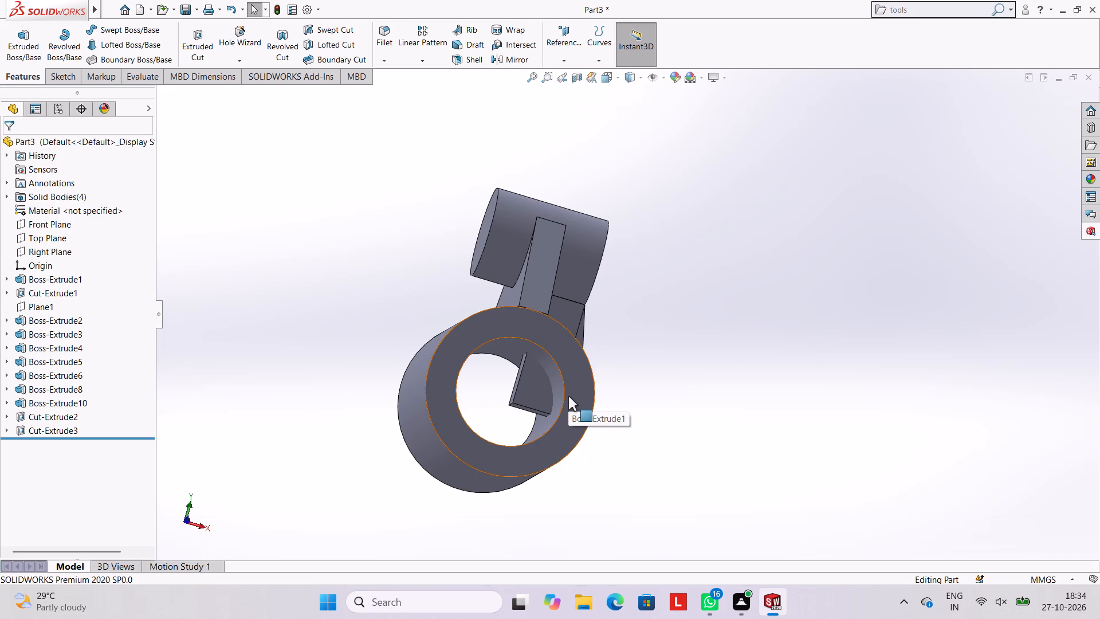
middle_drag(584, 353, 568, 374)
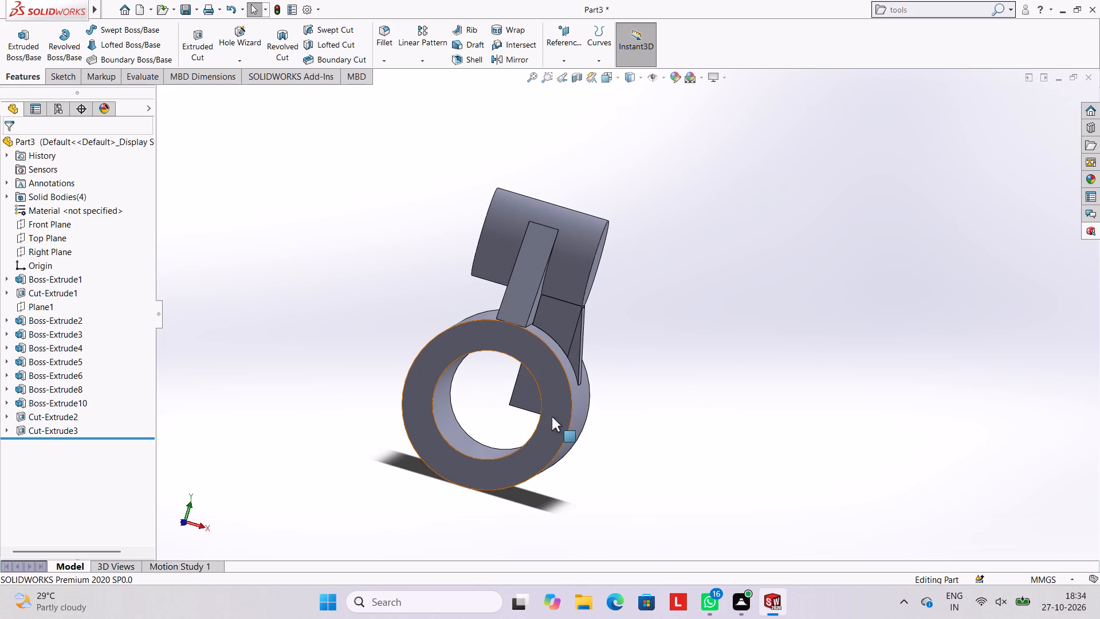
click(526, 387)
click(574, 357)
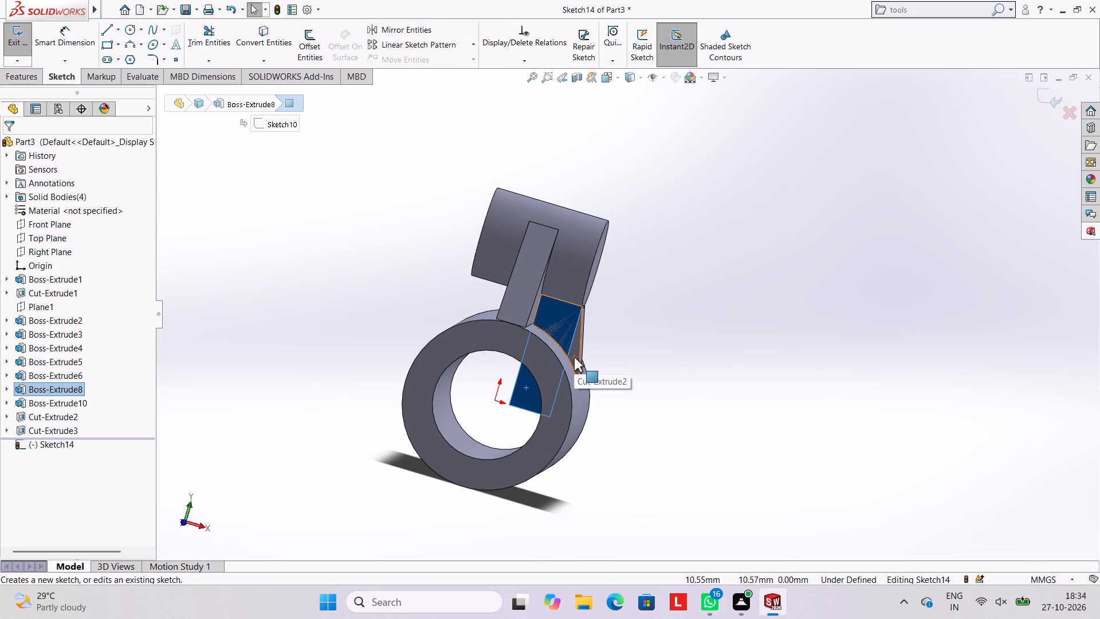
key(ctrl+8)
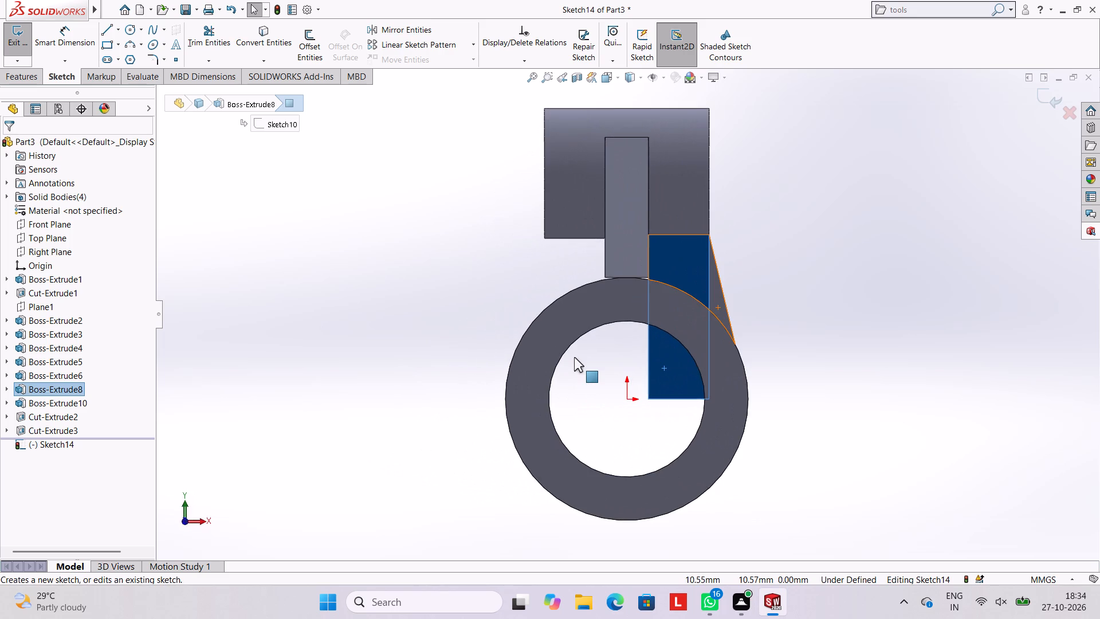
Draw a horizontal and a vertical line from the protruding block's lower inner corner out to the bore edge.
scroll(818, 347, down, 2)
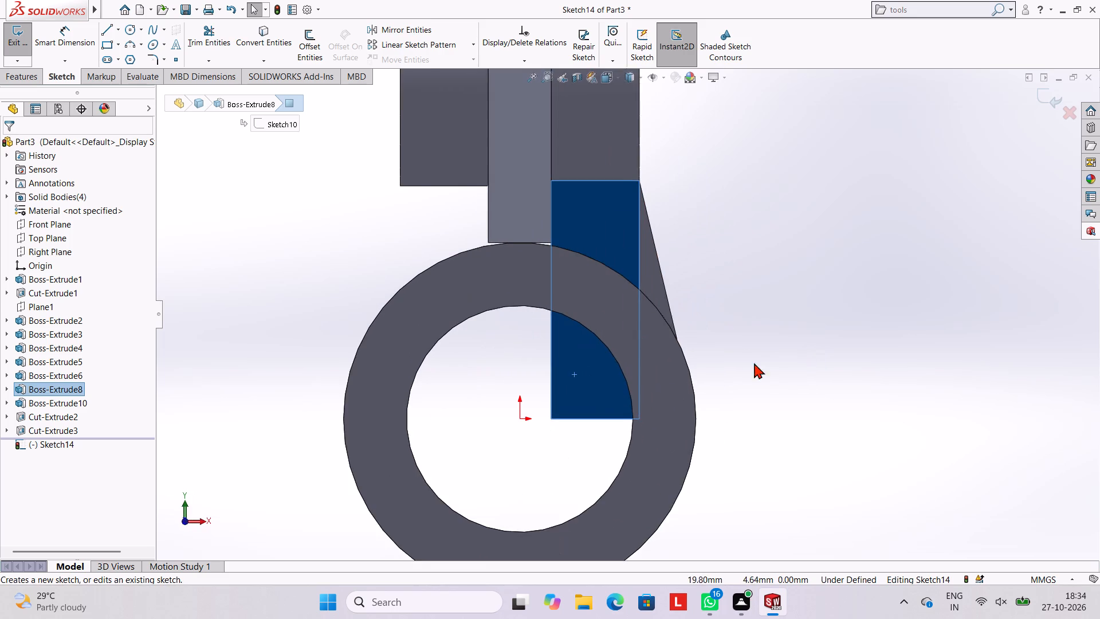
scroll(744, 363, down, 1)
click(109, 29)
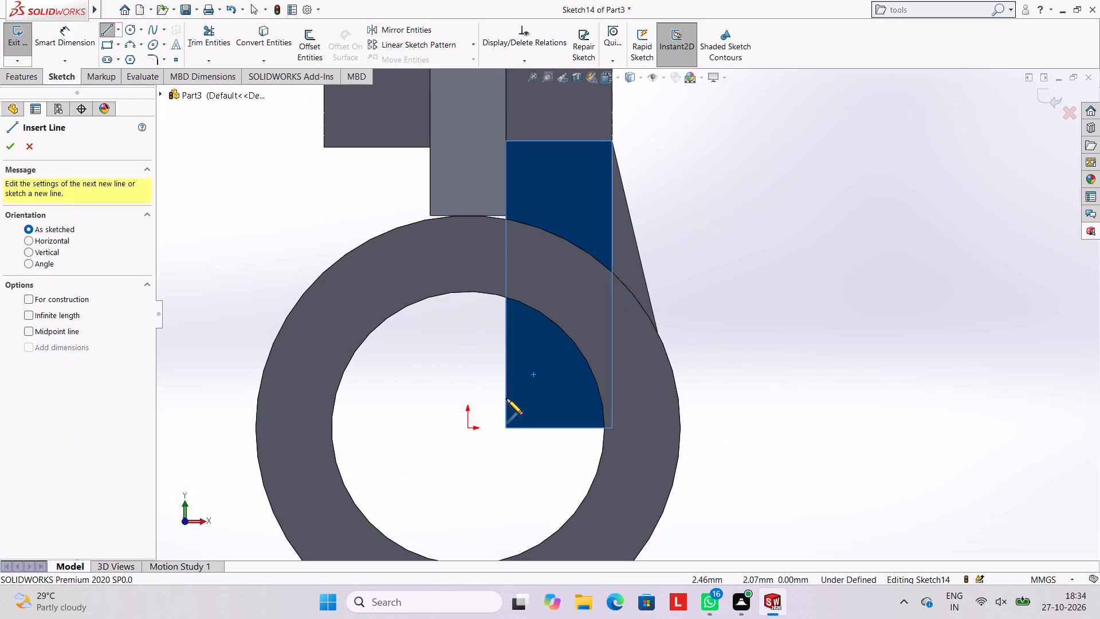
click(506, 428)
click(605, 428)
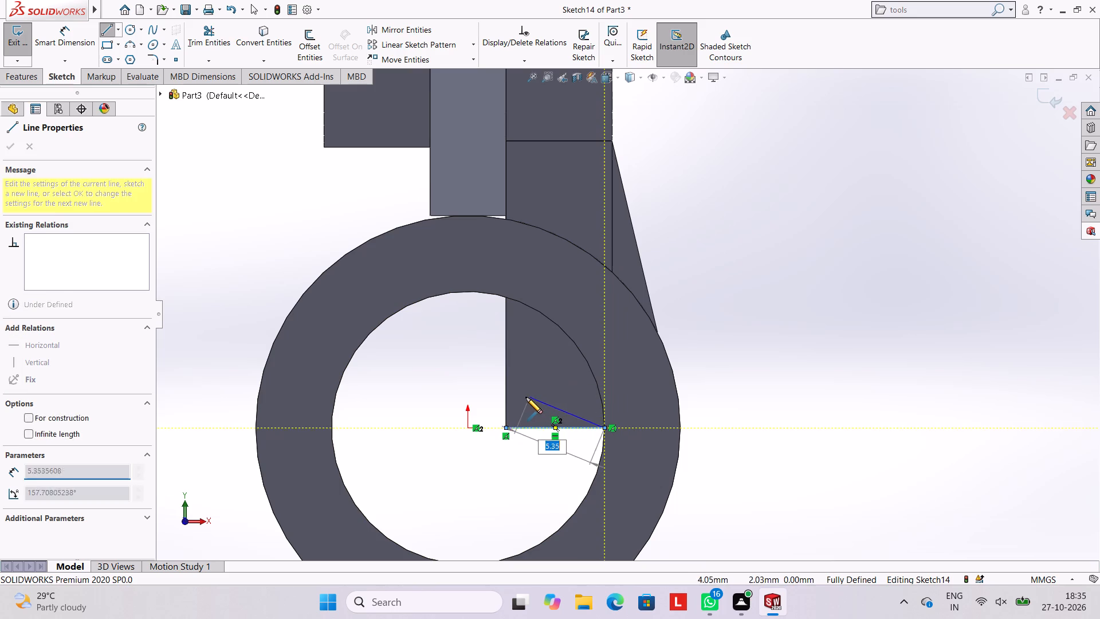
key(Escape)
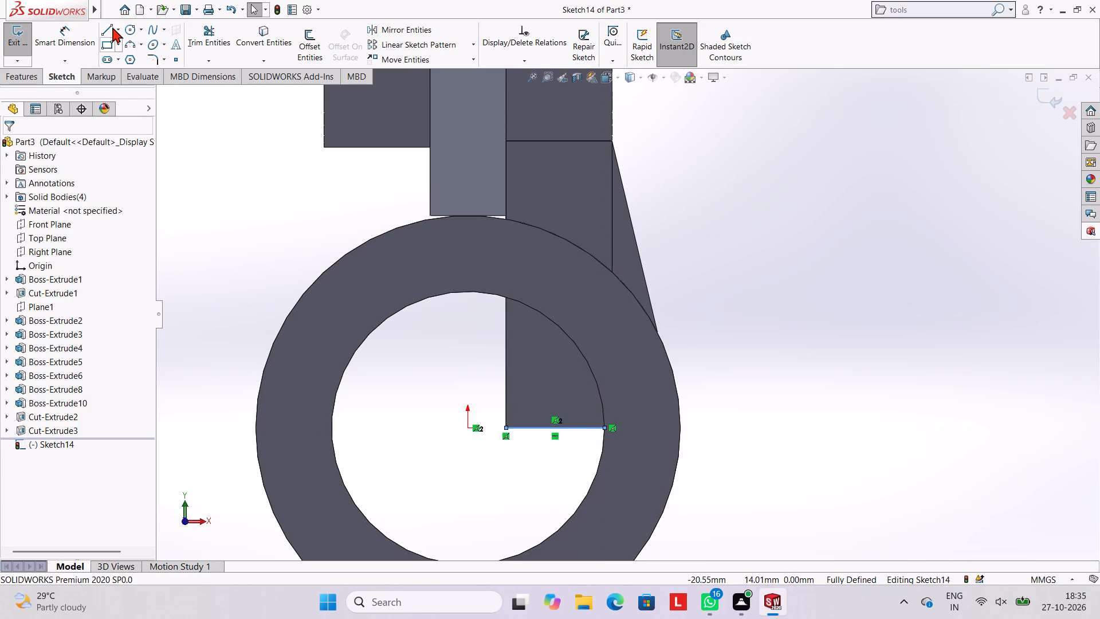
click(108, 26)
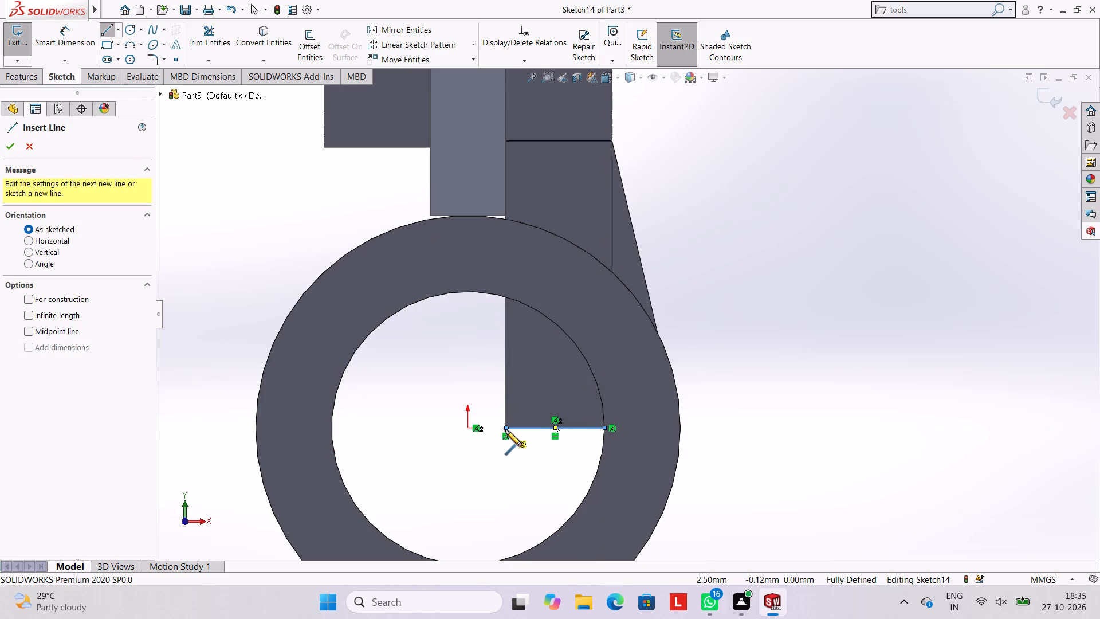
click(505, 429)
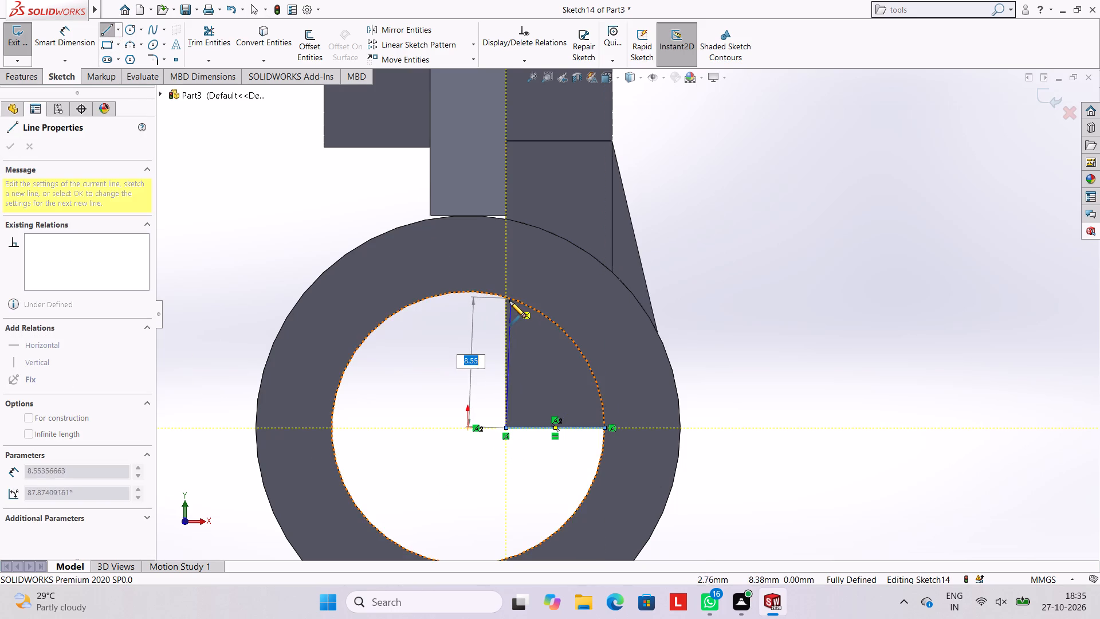
click(508, 297)
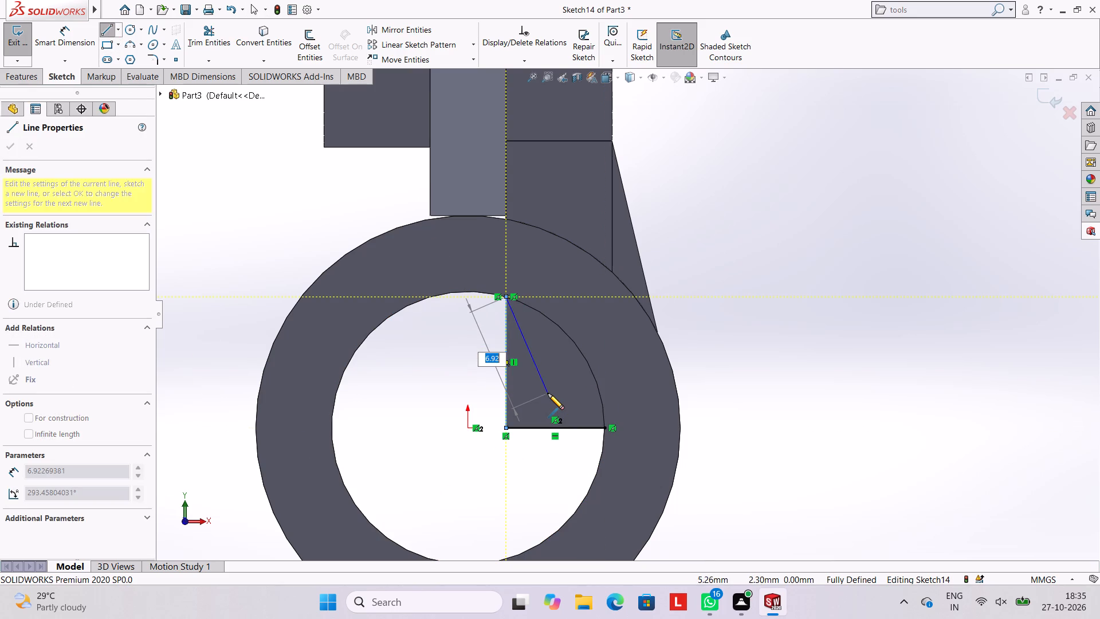
key(Escape)
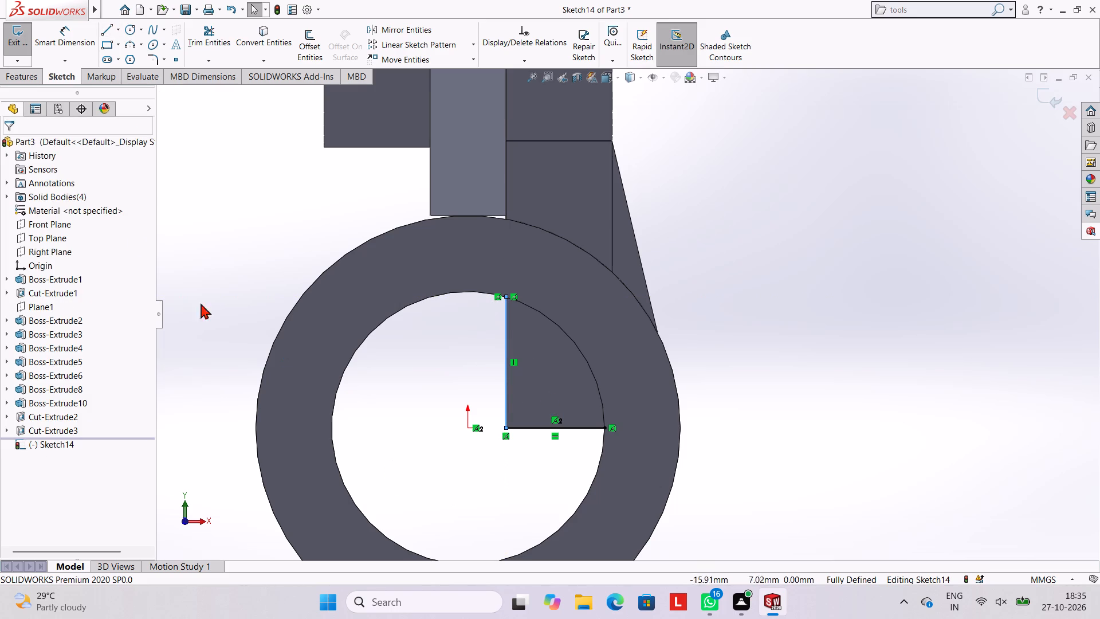
Draw an 18 mm diameter circle centred on the origin and trim it to the arc between the two lines.
click(129, 32)
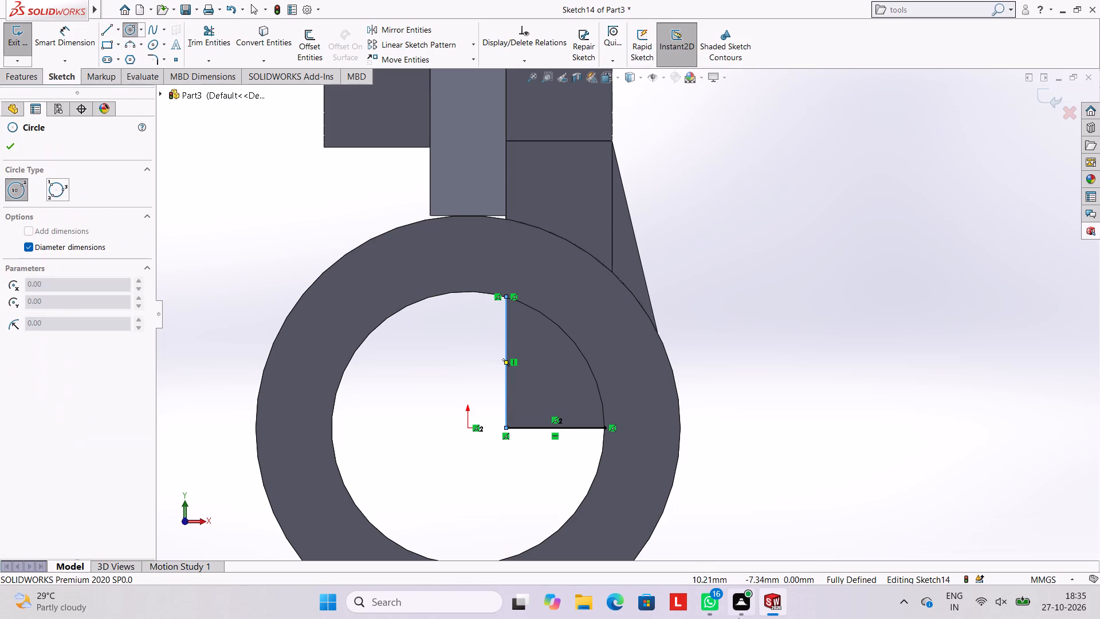
click(469, 427)
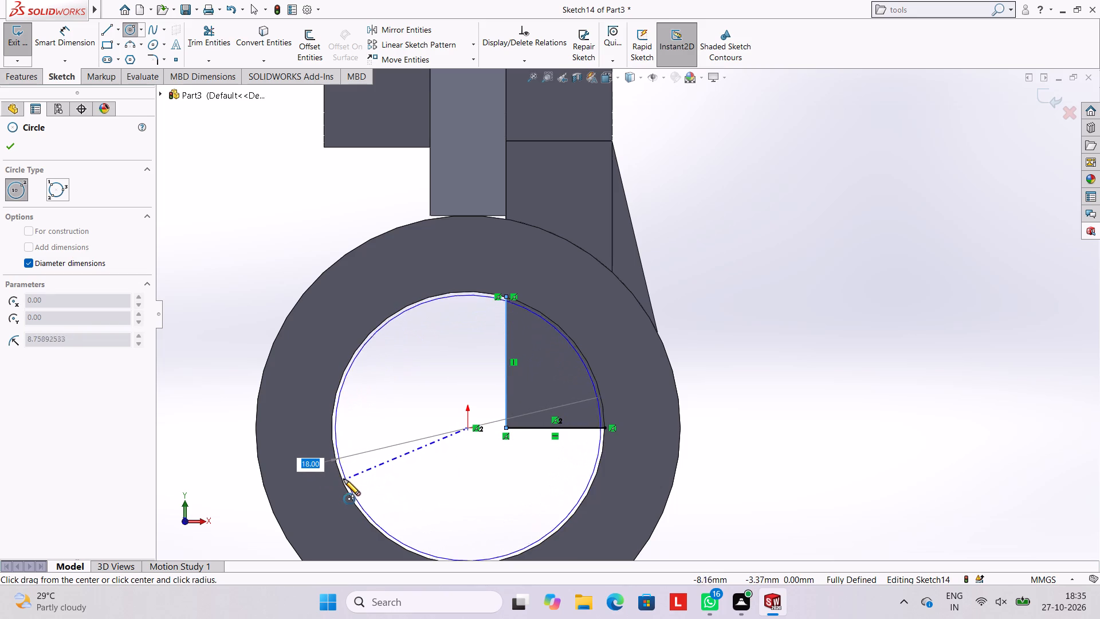
click(343, 479)
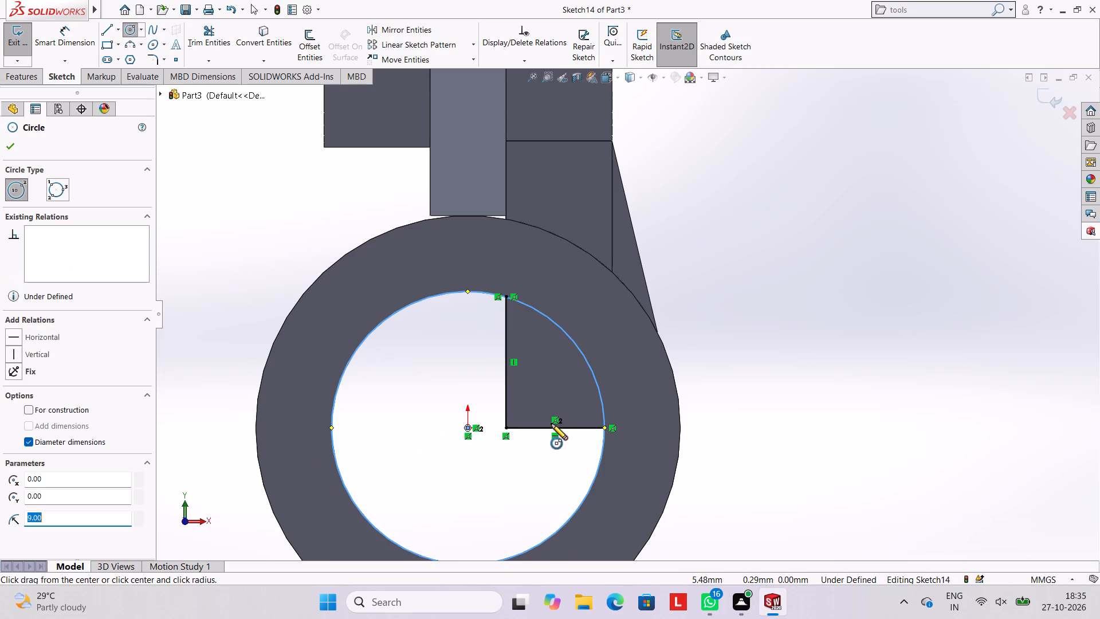
key(Escape)
click(228, 42)
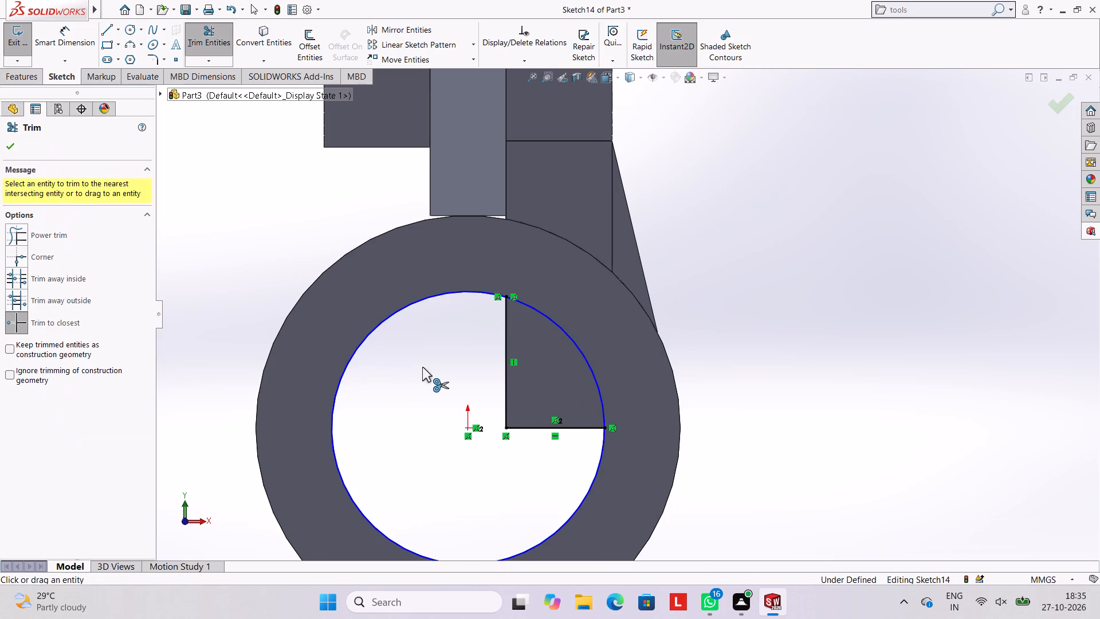
click(391, 312)
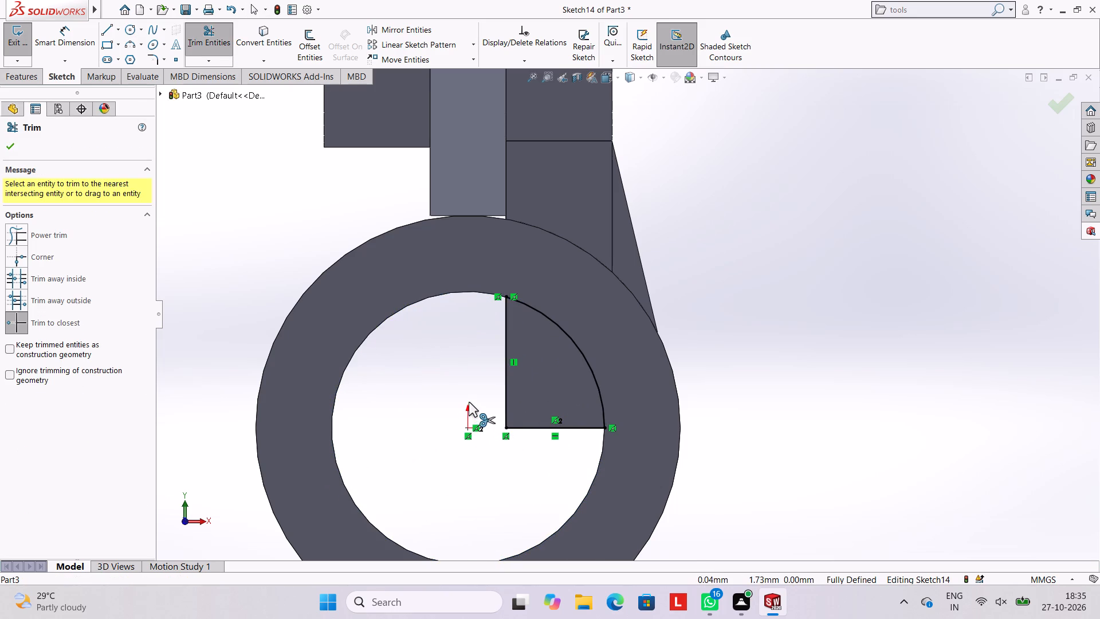
click(2, 146)
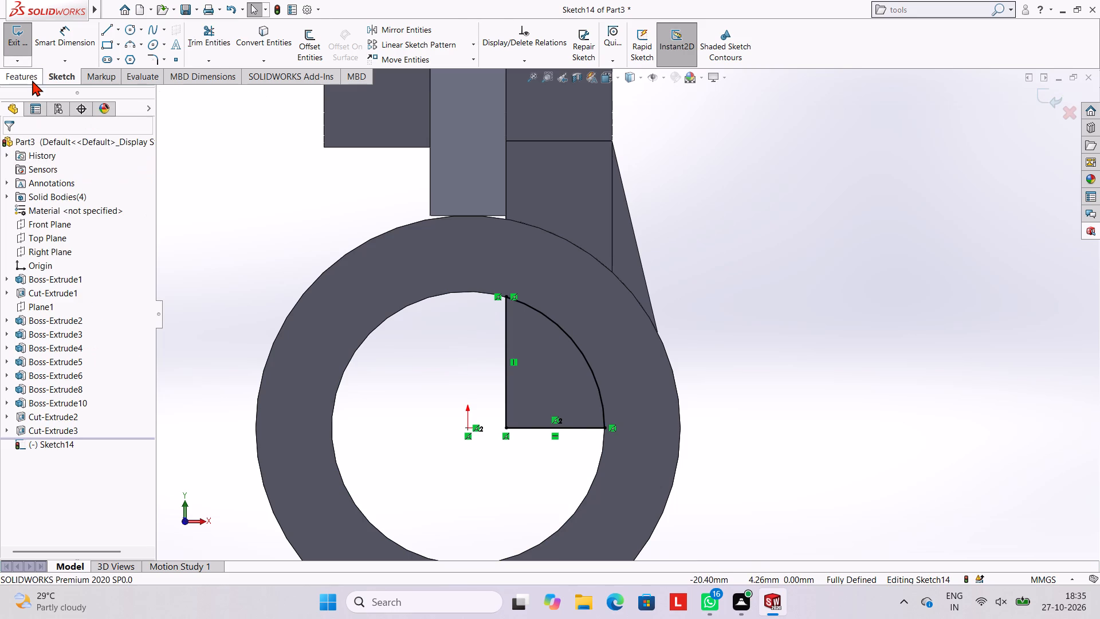
Cut-extrude the quarter-round profile blind to 15 mm, removing the block material protruding into the cylinder bore.
click(32, 80)
click(192, 49)
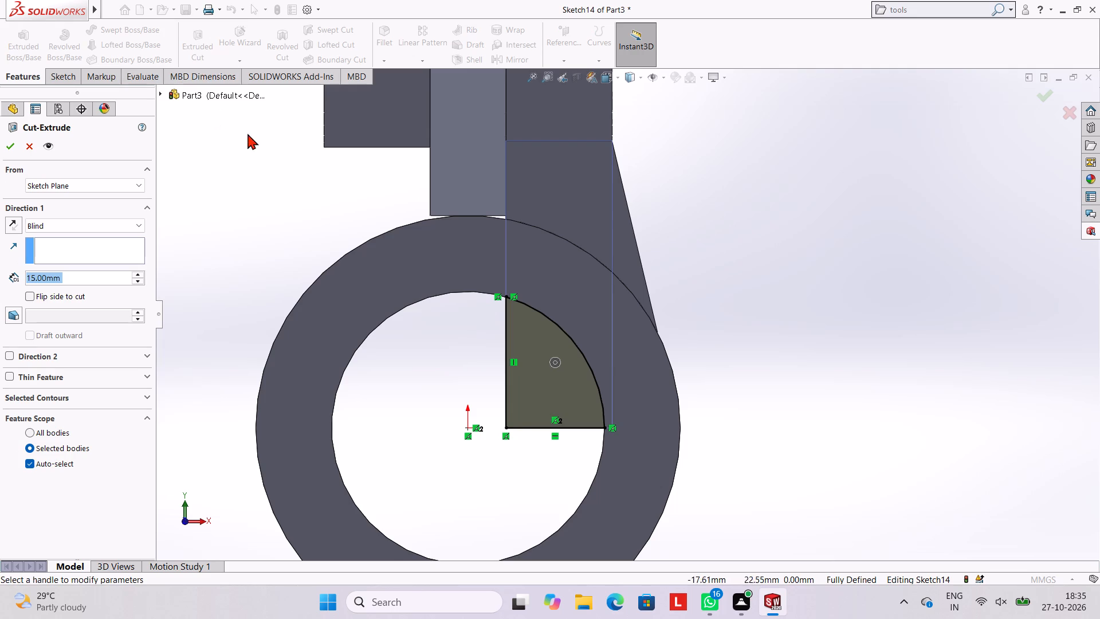
middle_click(439, 283)
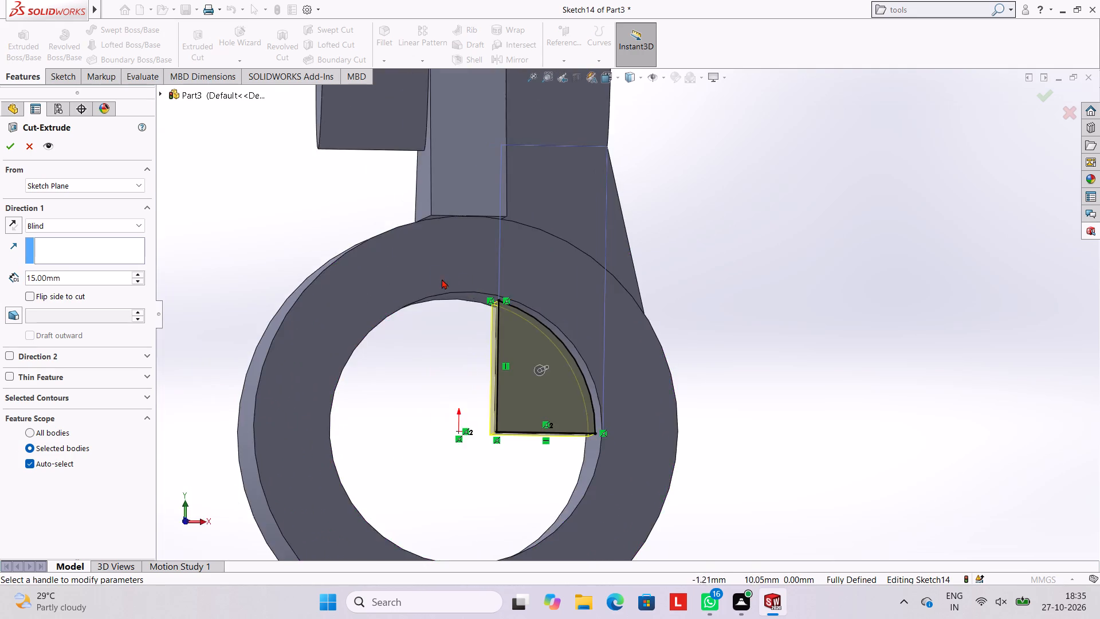
scroll(617, 274, down, 4)
middle_drag(622, 289, 555, 295)
scroll(596, 326, up, 7)
middle_drag(654, 311, 553, 308)
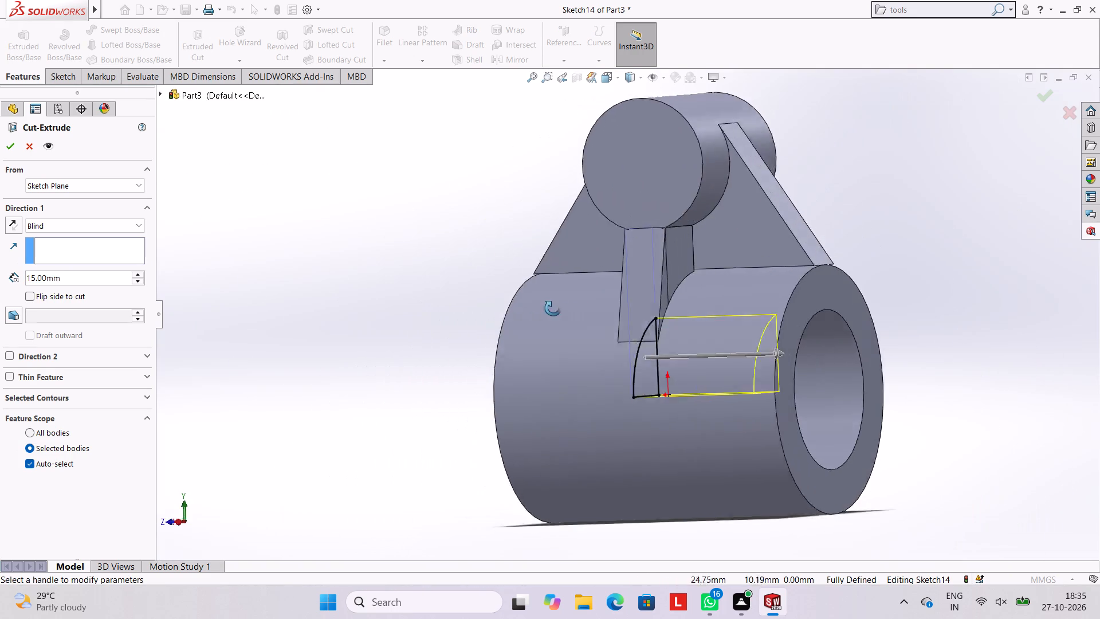
middle_drag(553, 308, 477, 295)
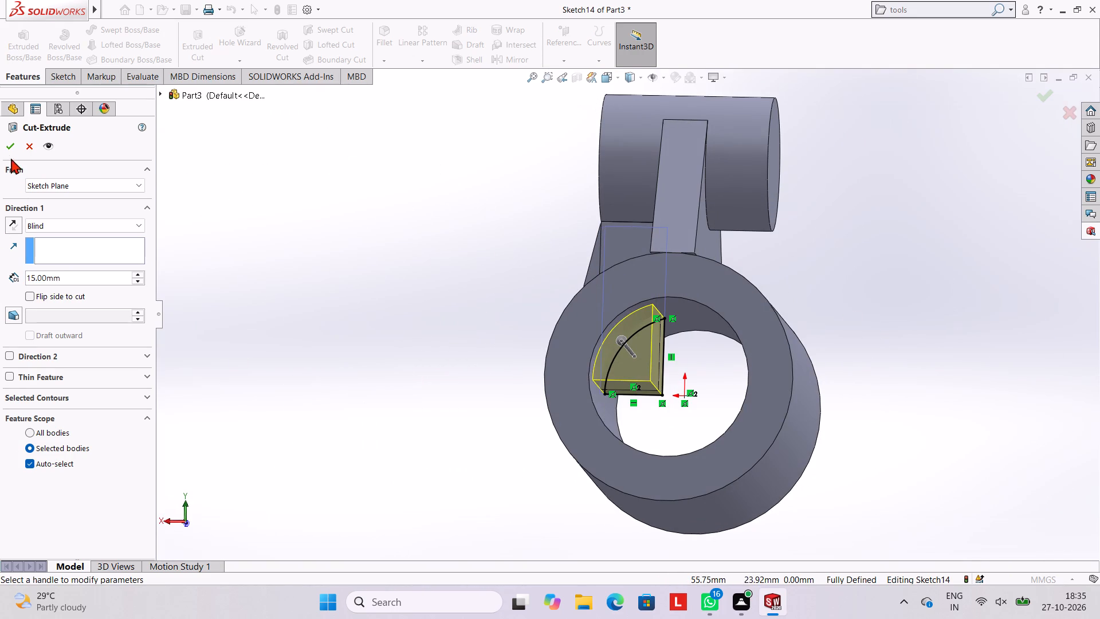
click(4, 145)
click(380, 295)
Examine the trimmed side block, the ribs and the cleared bore from several angles.
middle_drag(565, 339, 592, 352)
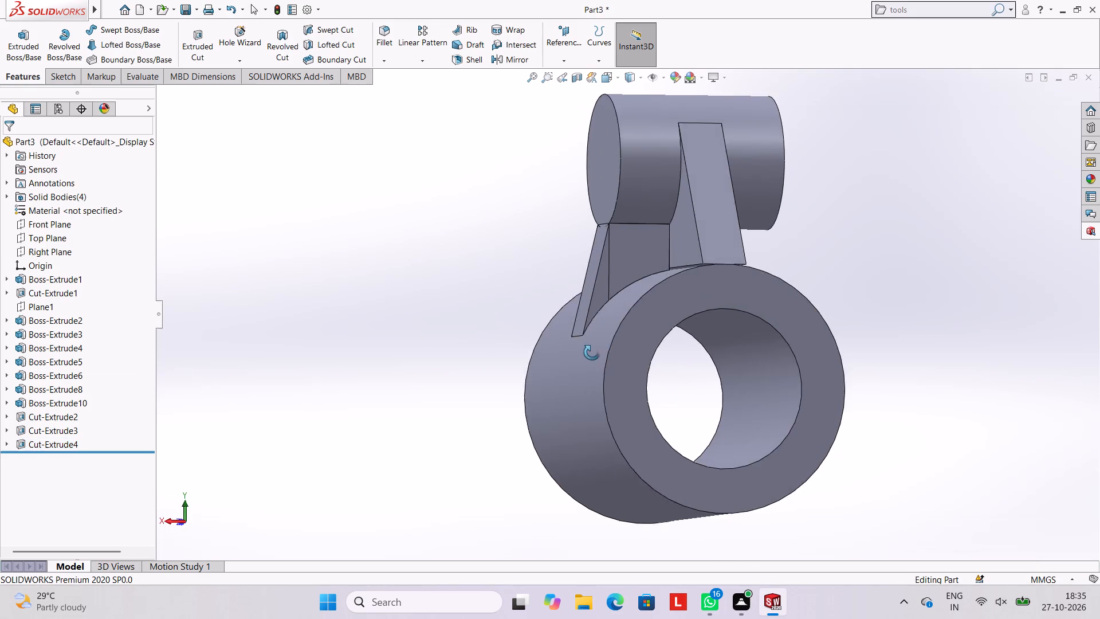
middle_drag(592, 352, 592, 352)
scroll(732, 379, up, 3)
scroll(658, 350, up, 2)
scroll(658, 350, down, 7)
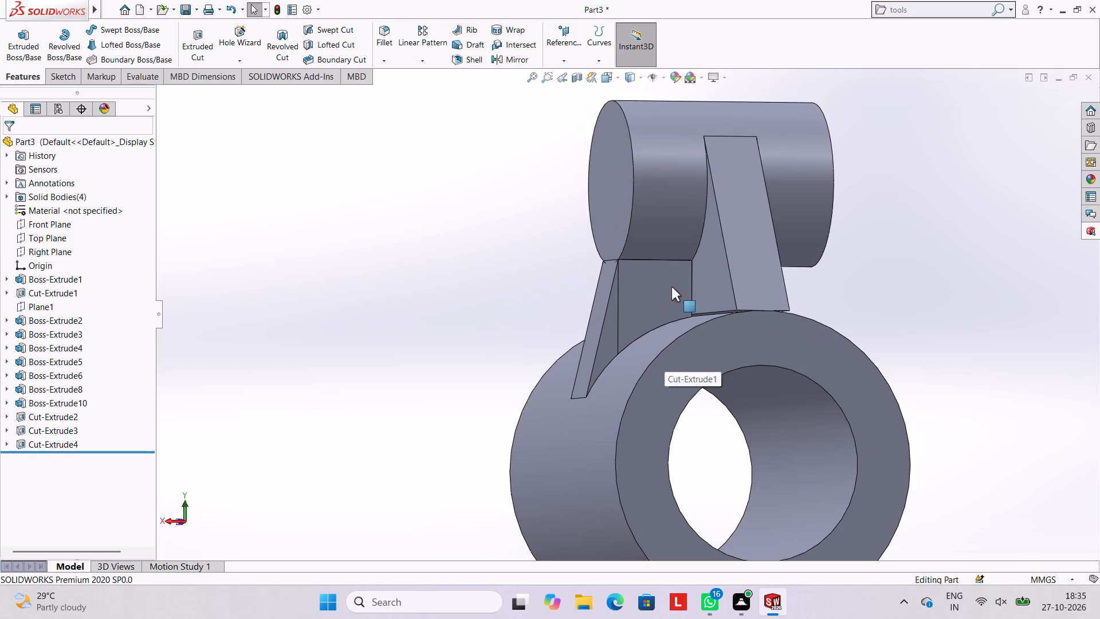
scroll(637, 338, up, 3)
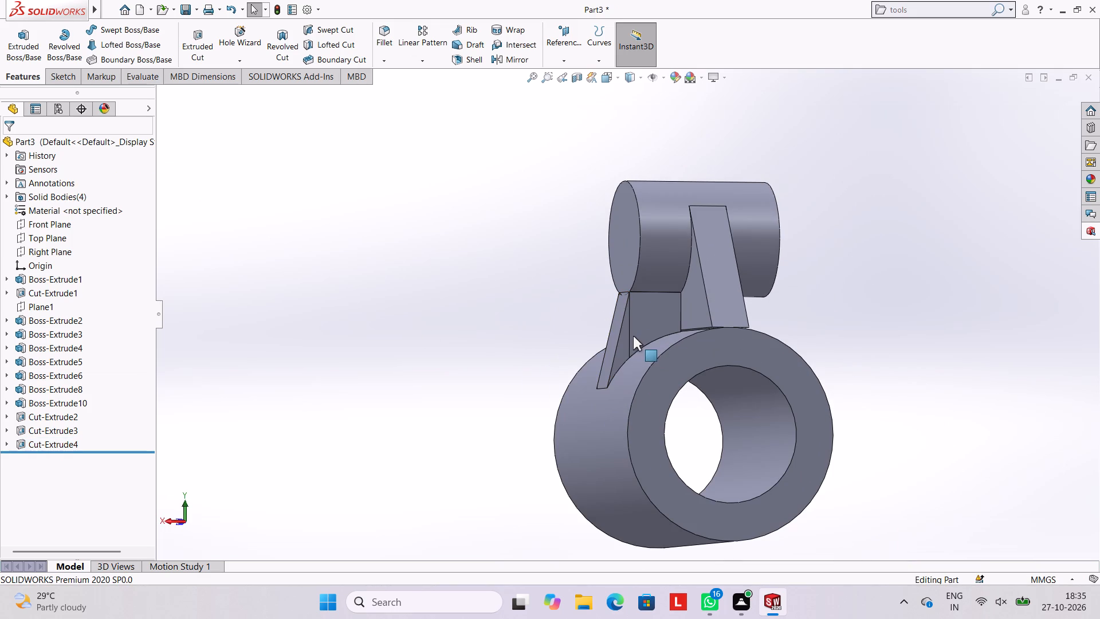
middle_drag(544, 293, 638, 332)
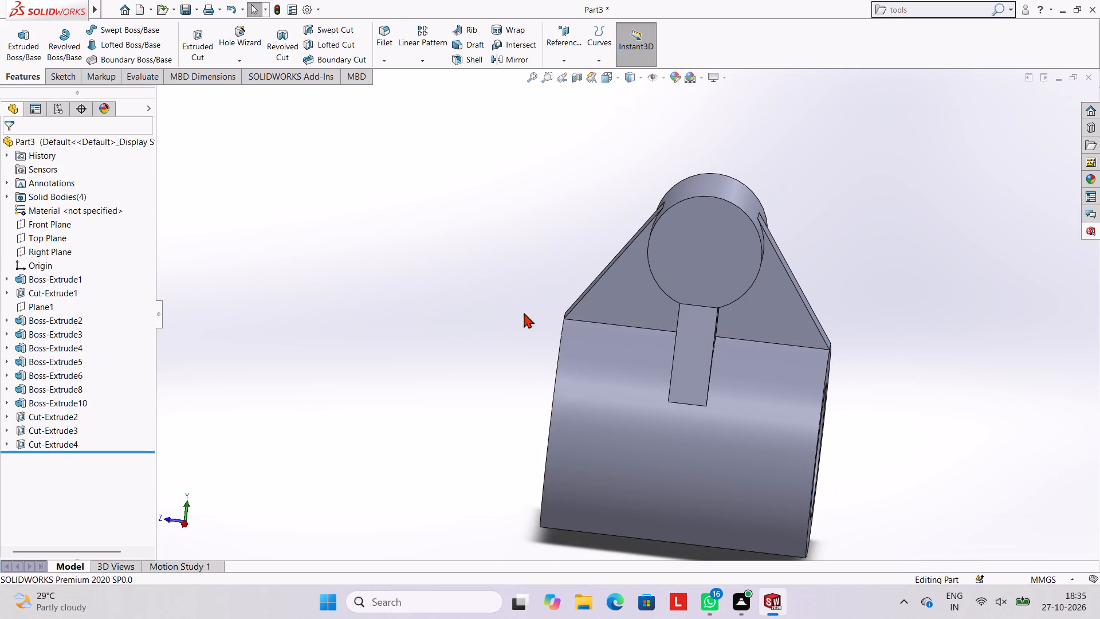
middle_drag(449, 309, 512, 337)
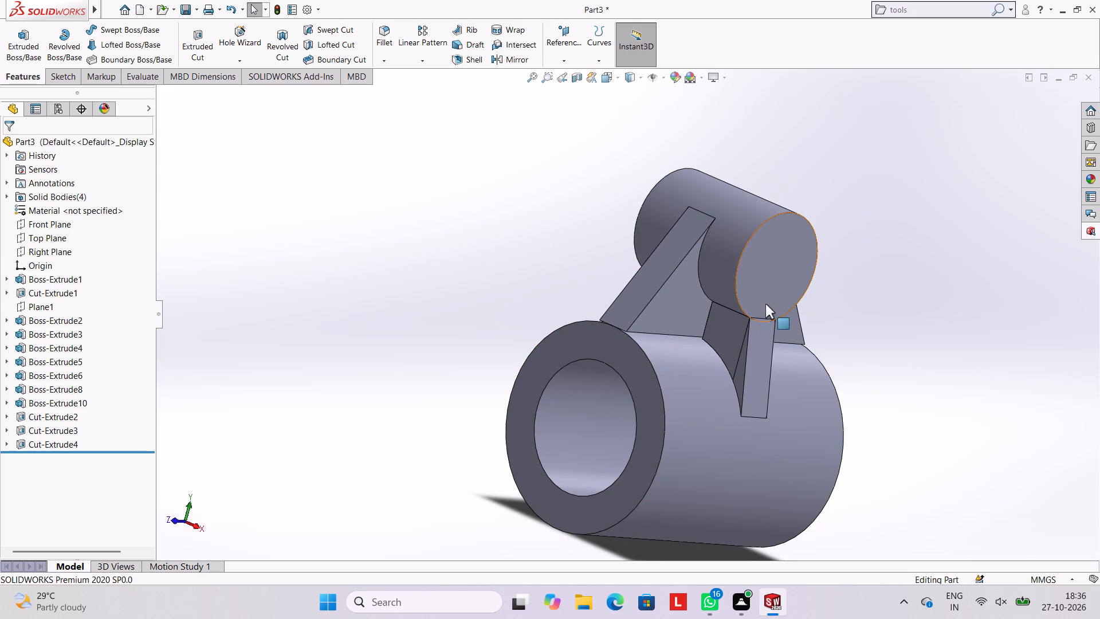
Sketch a 9 mm diameter circle on the end face of the upper boss, concentric with its circular edge.
click(762, 275)
click(812, 235)
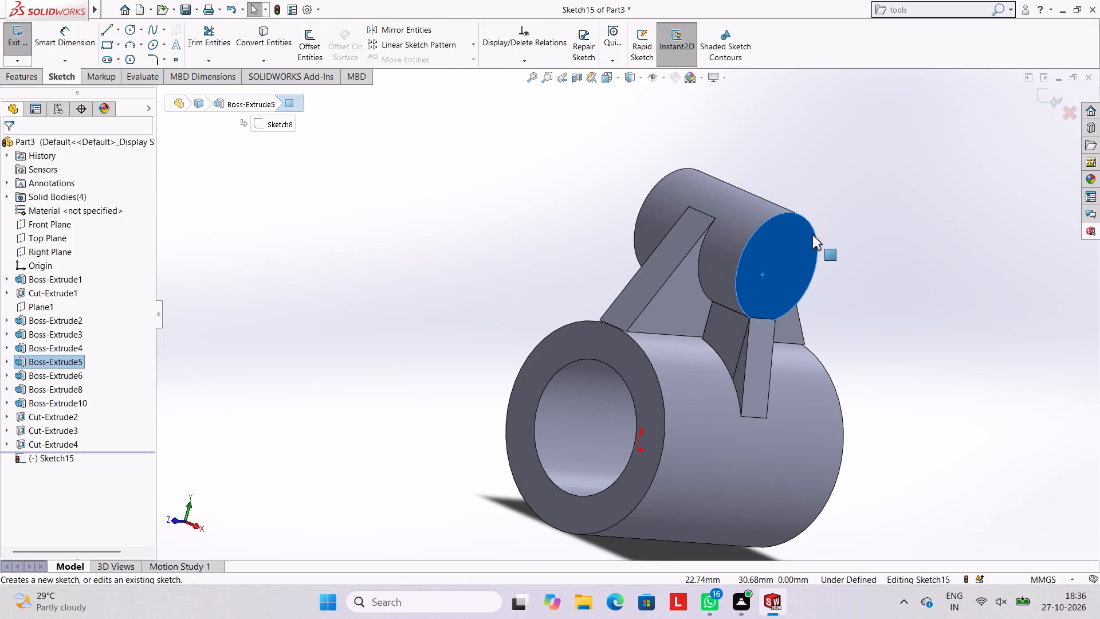
key(ctrl+8)
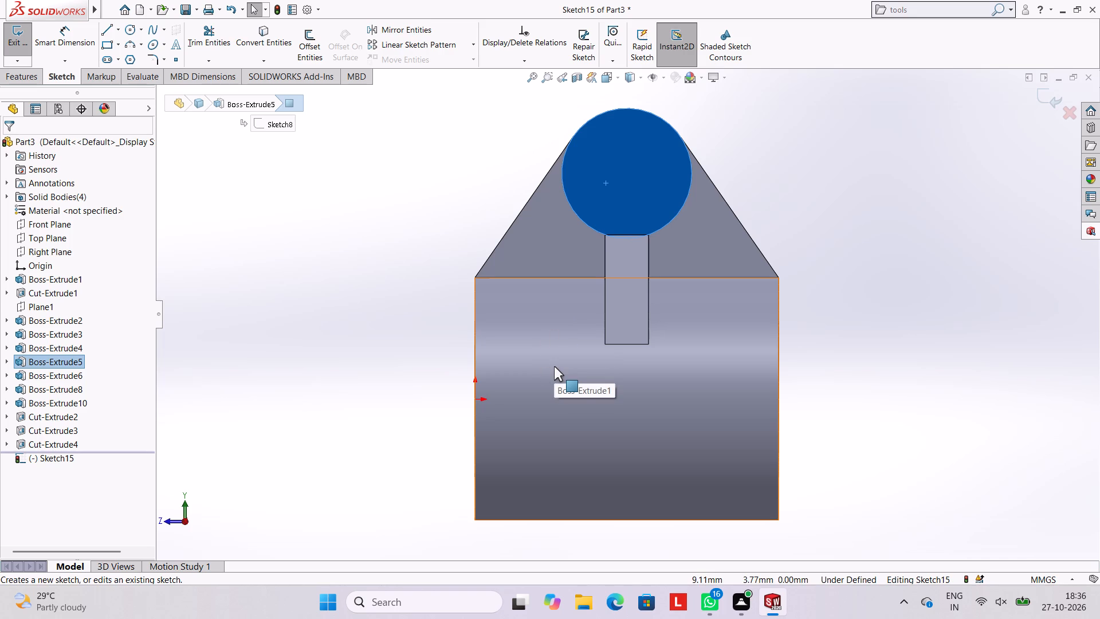
click(128, 32)
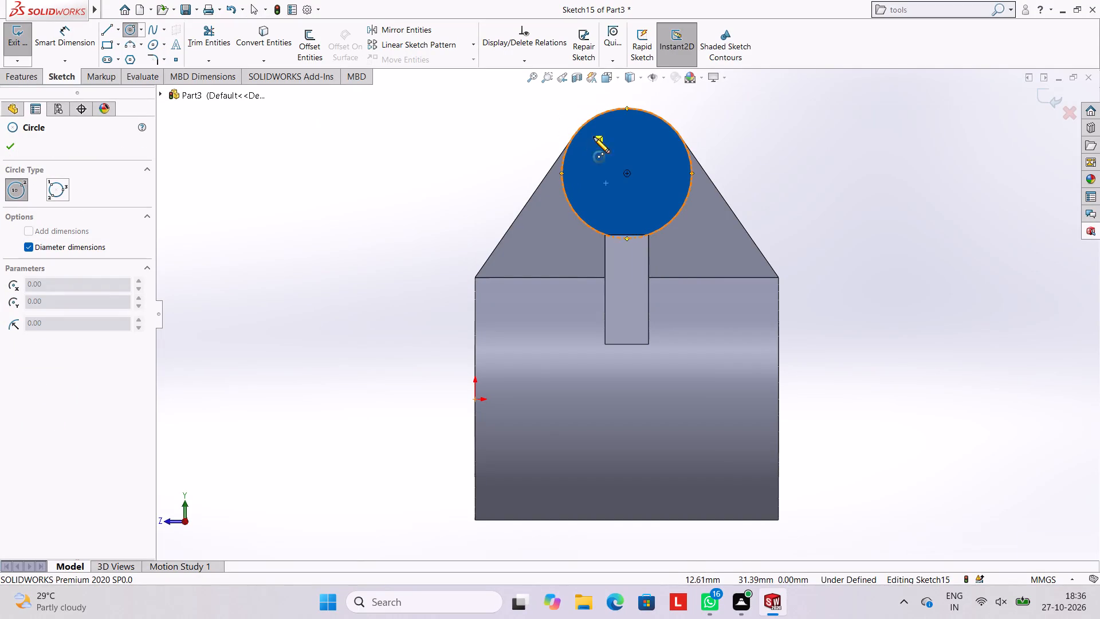
click(630, 173)
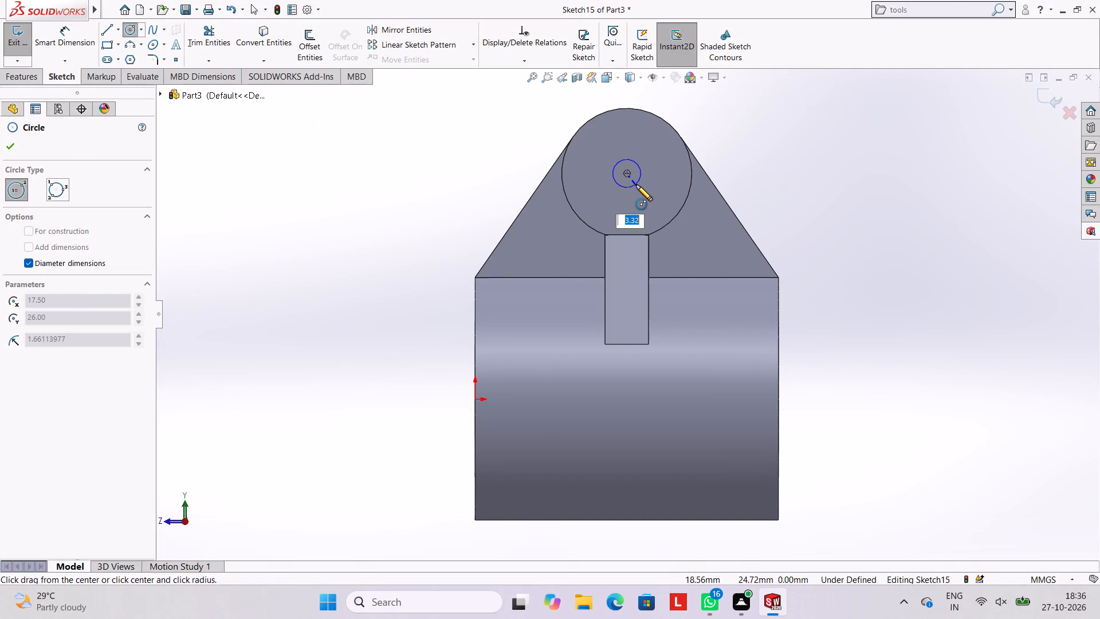
key(9)
key(Return)
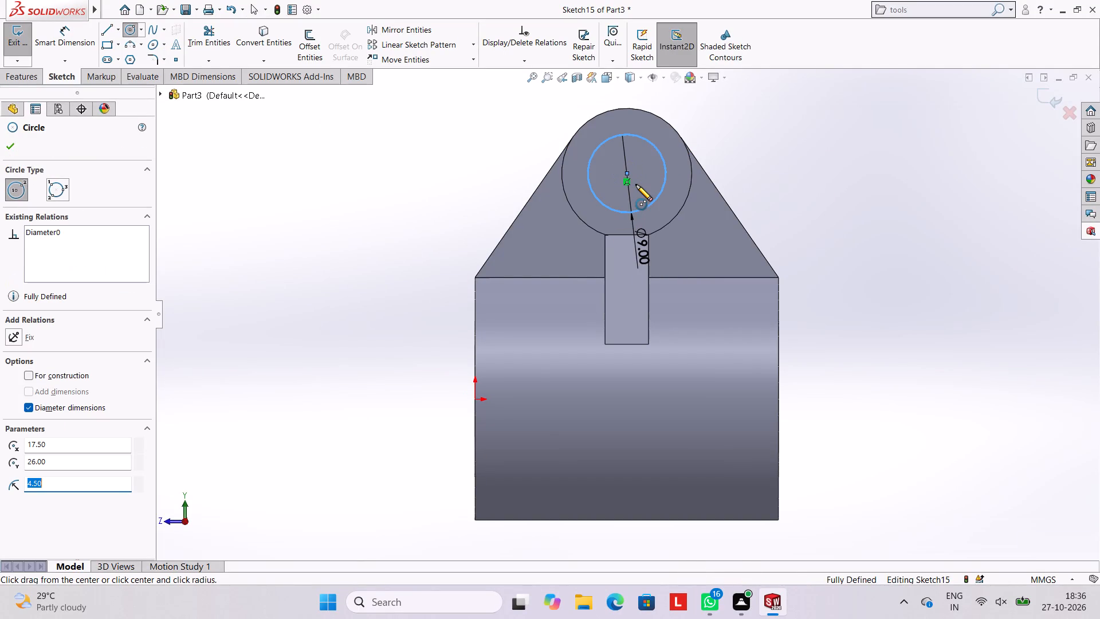
click(85, 34)
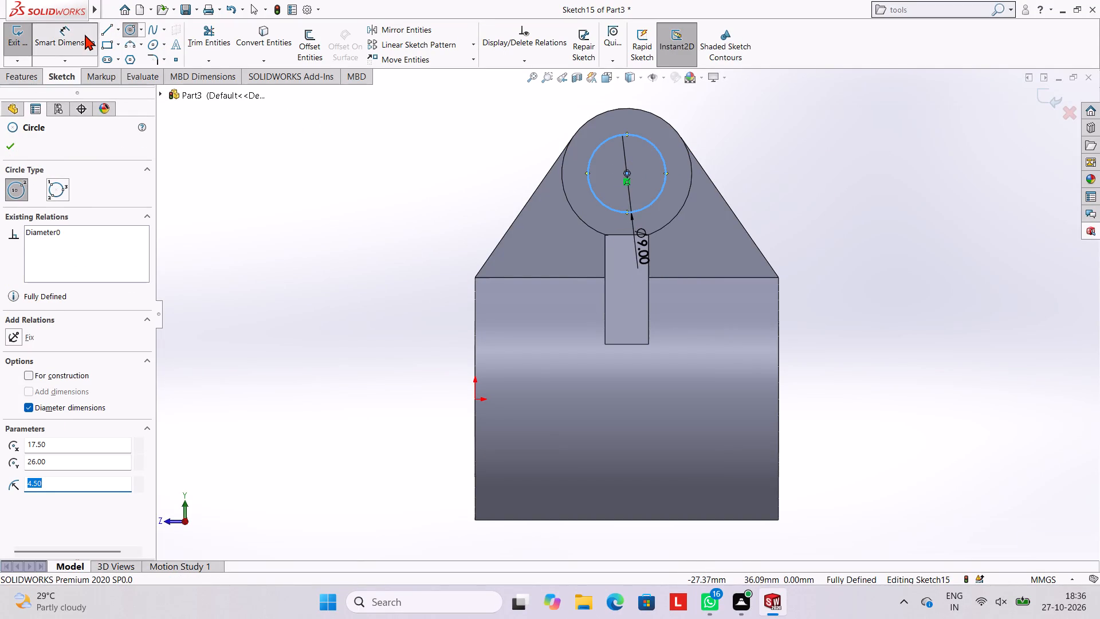
Cut-extrude the 9 mm circle blind to 50 mm, boring through the upper bosses and the lug between them.
middle_drag(371, 201, 450, 222)
click(22, 77)
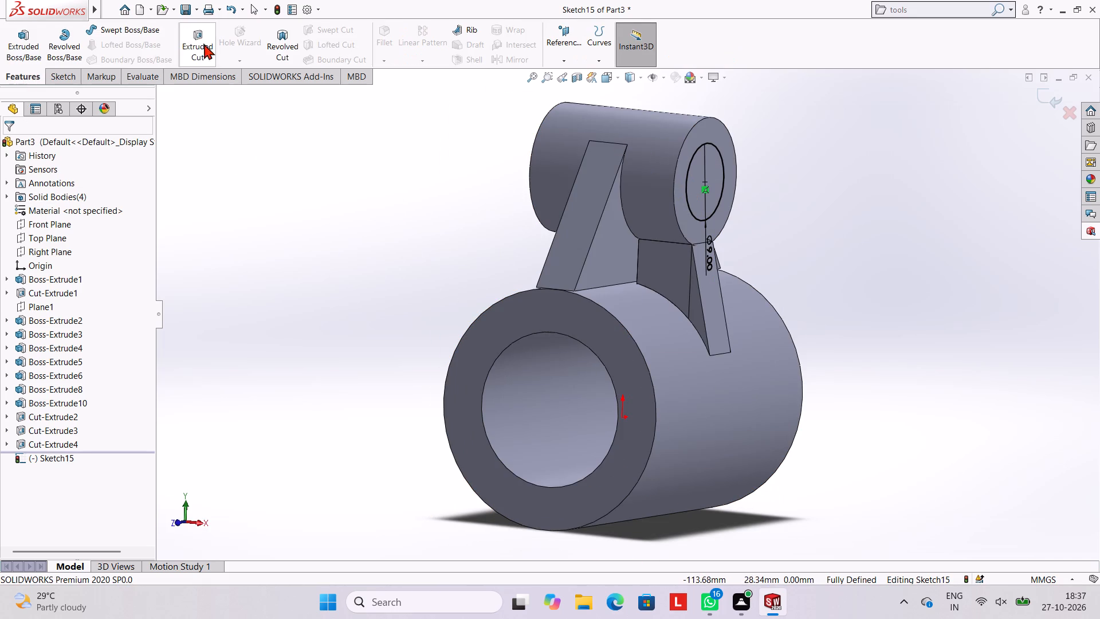
click(215, 50)
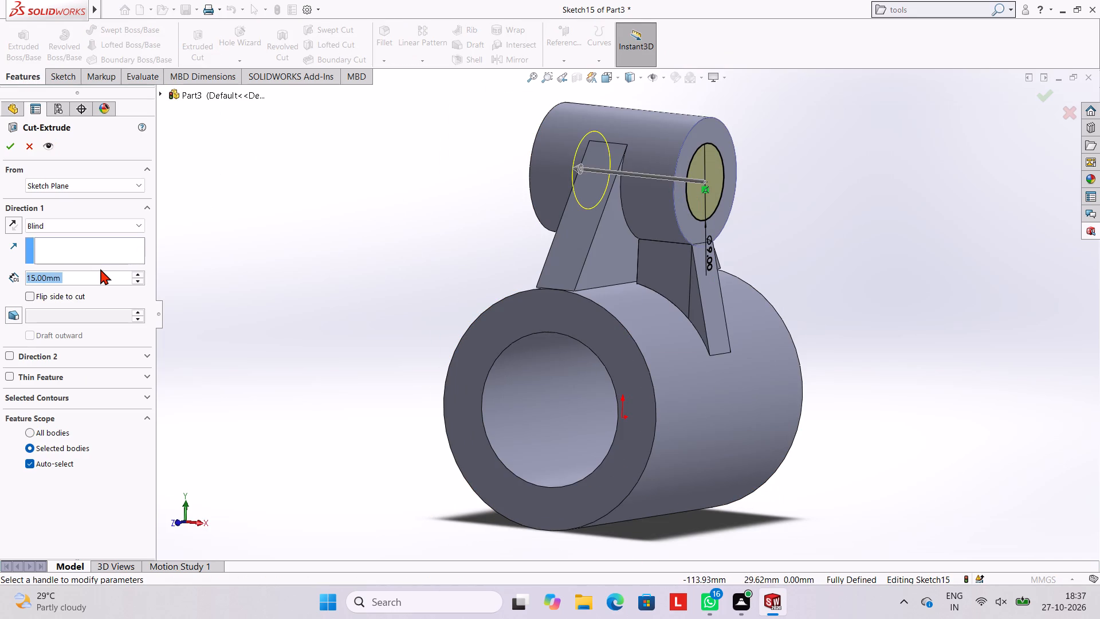
text(50)
key(Return)
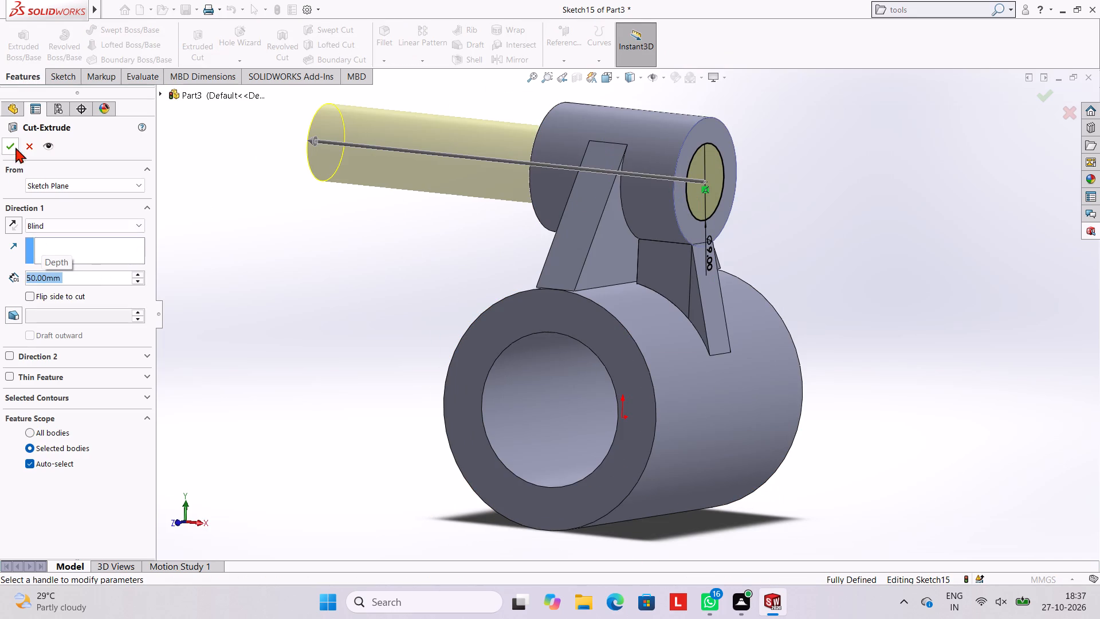
click(14, 146)
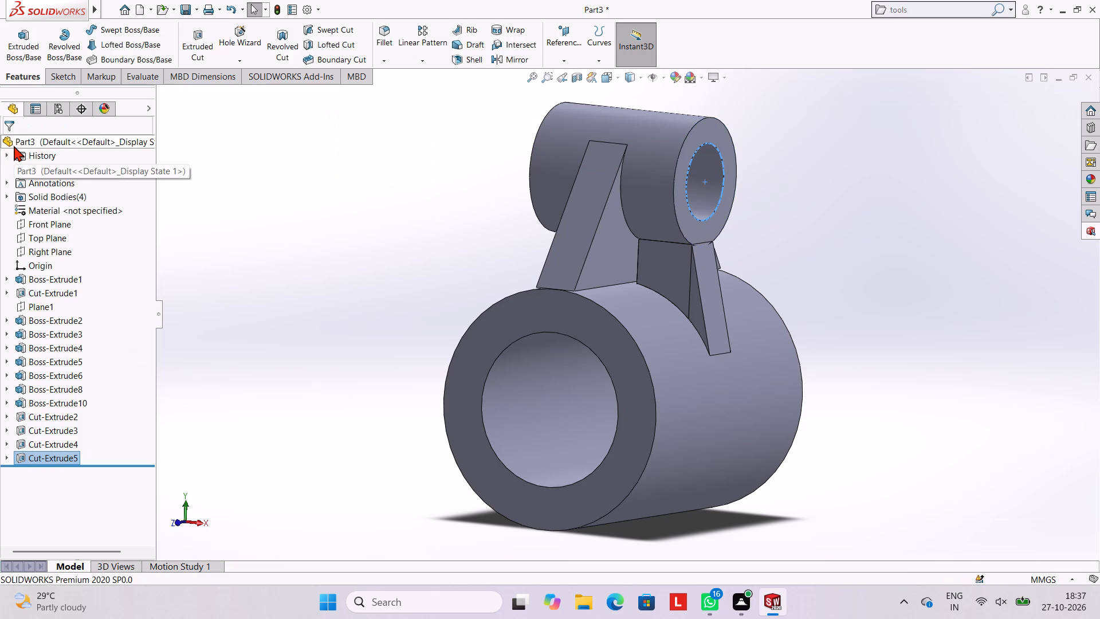
click(323, 206)
Examine how the ribs and side block meet the upper boss and the main cylinder.
scroll(684, 367, up, 3)
scroll(678, 349, down, 3)
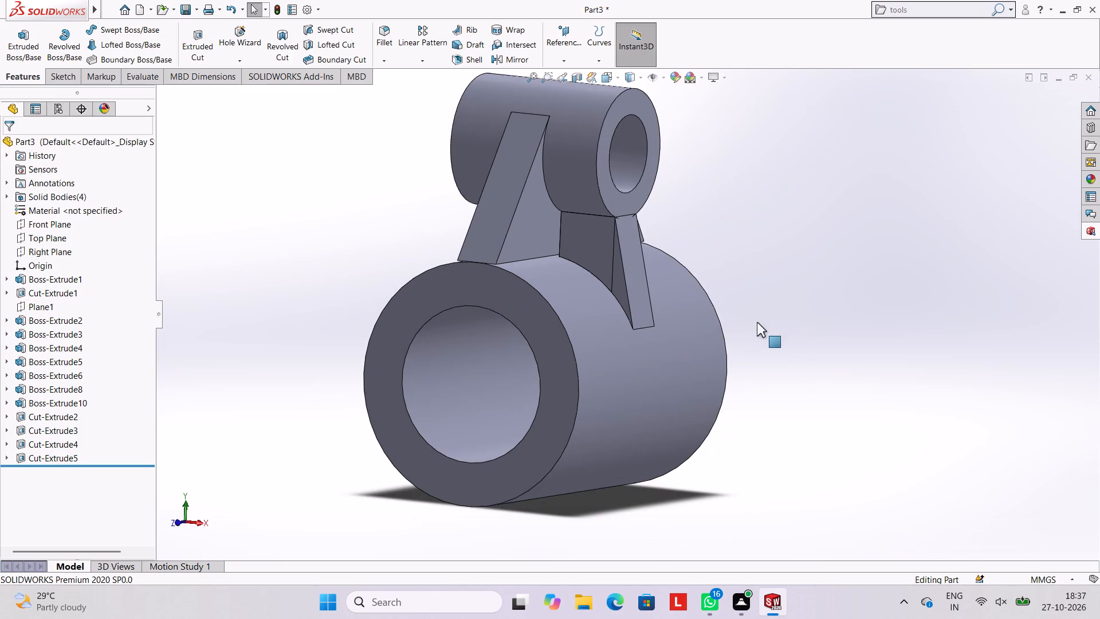
middle_drag(669, 244, 641, 245)
scroll(641, 245, down, 3)
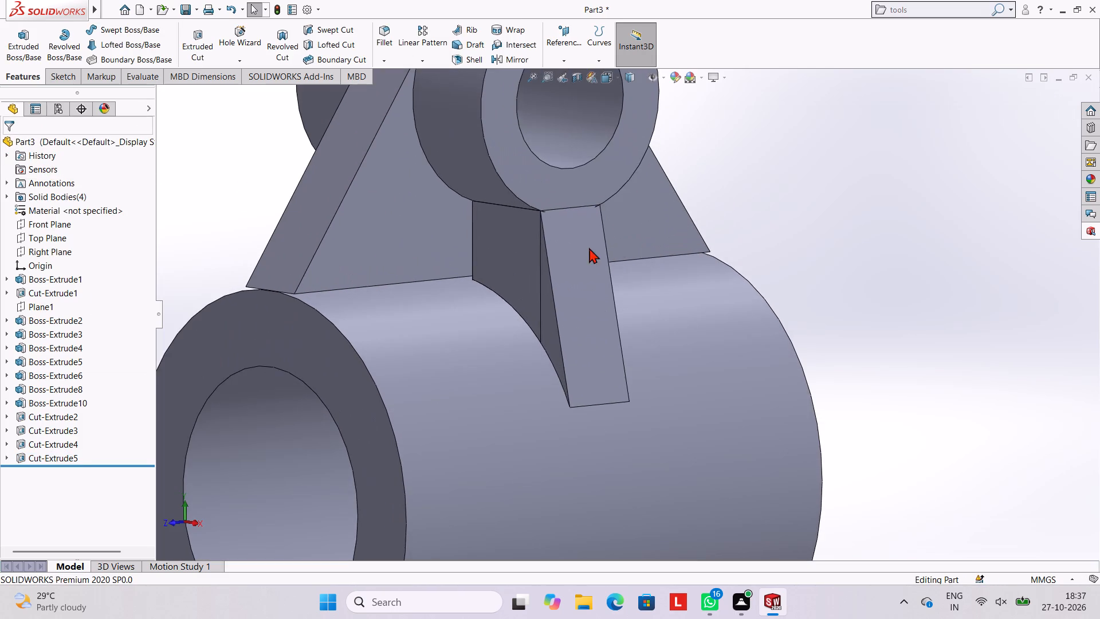
scroll(588, 157, down, 8)
scroll(577, 309, up, 4)
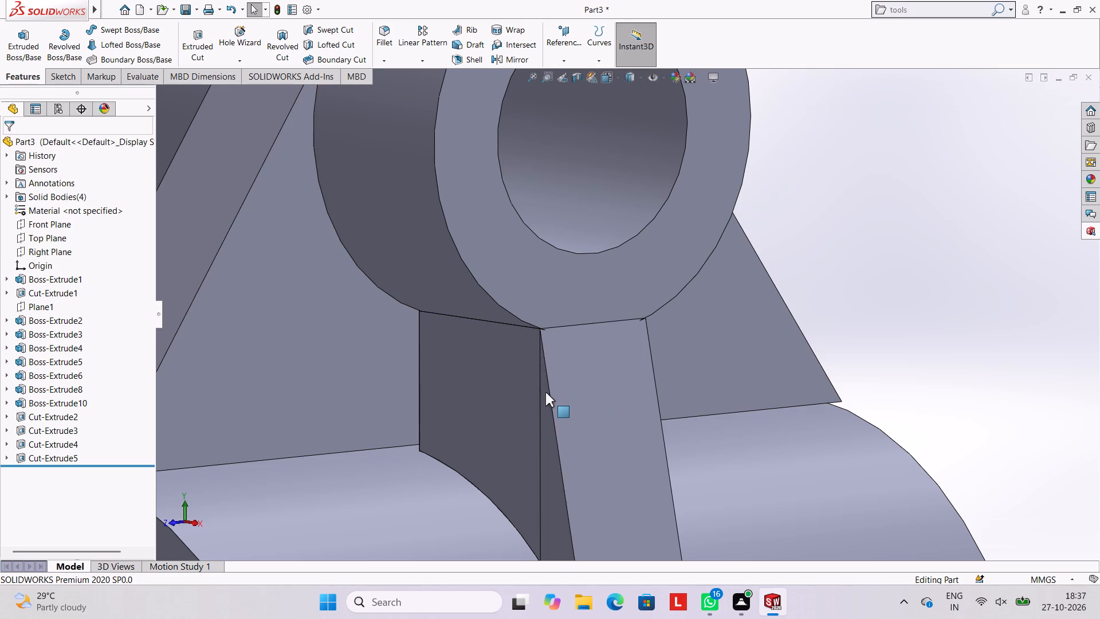
scroll(545, 392, up, 3)
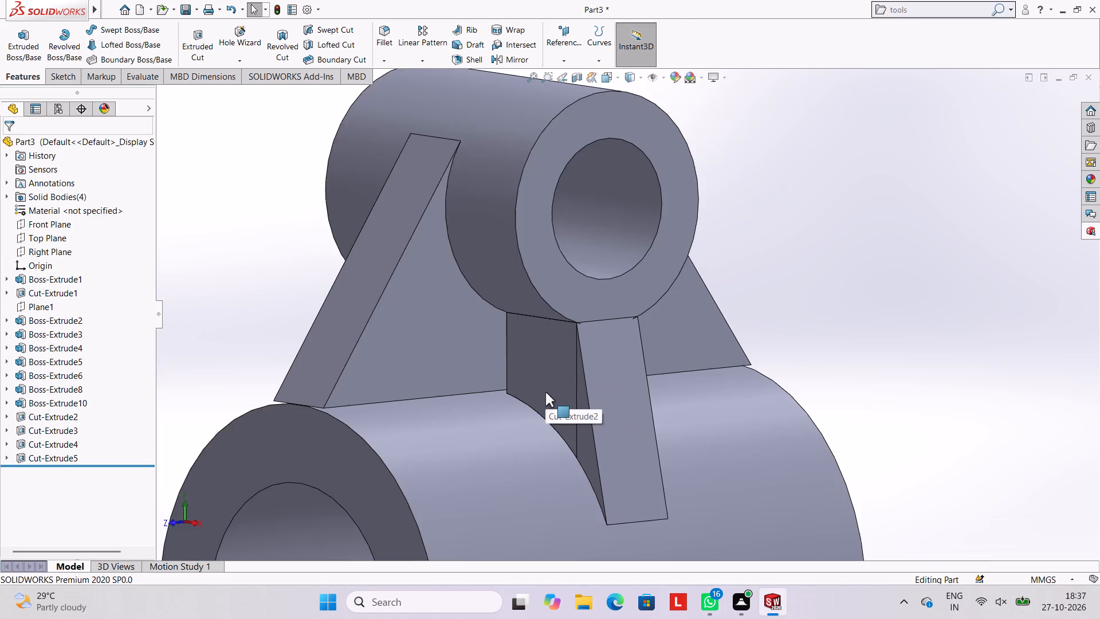
scroll(545, 392, up, 1)
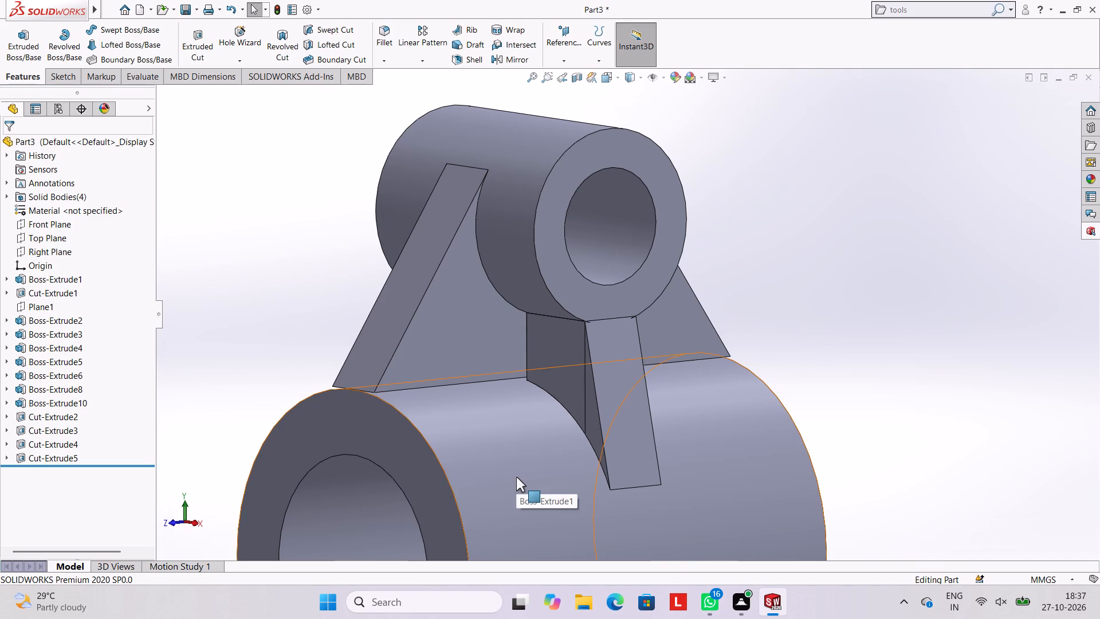
scroll(428, 367, up, 3)
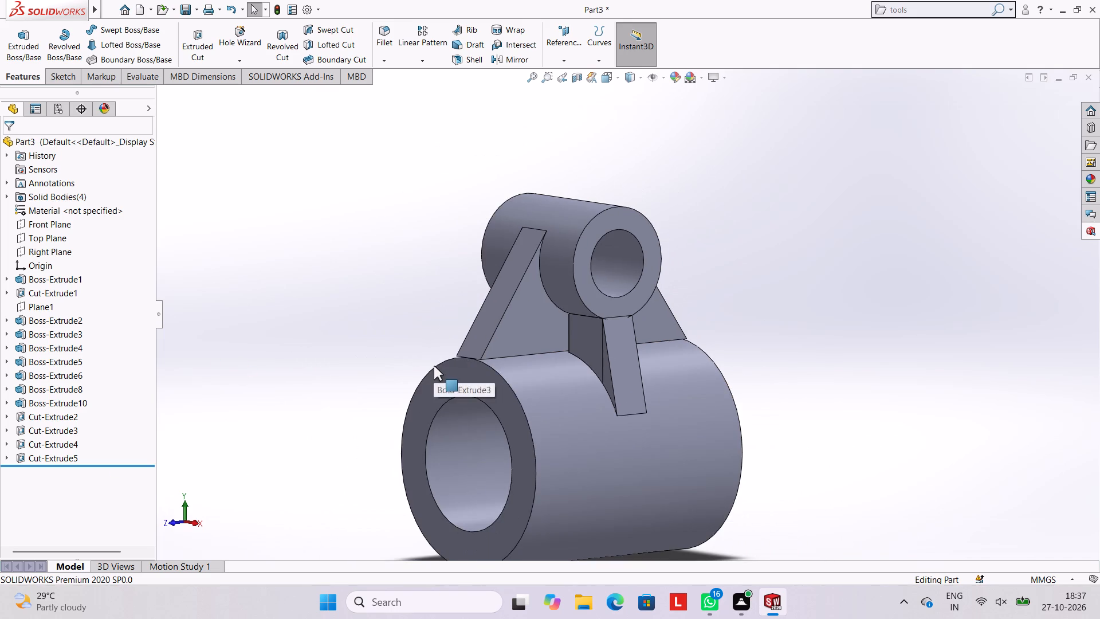
Open a new sketch on the main cylinder's front annular face, viewed square-on at the gap under the slanted rib.
scroll(434, 366, down, 9)
scroll(536, 389, down, 5)
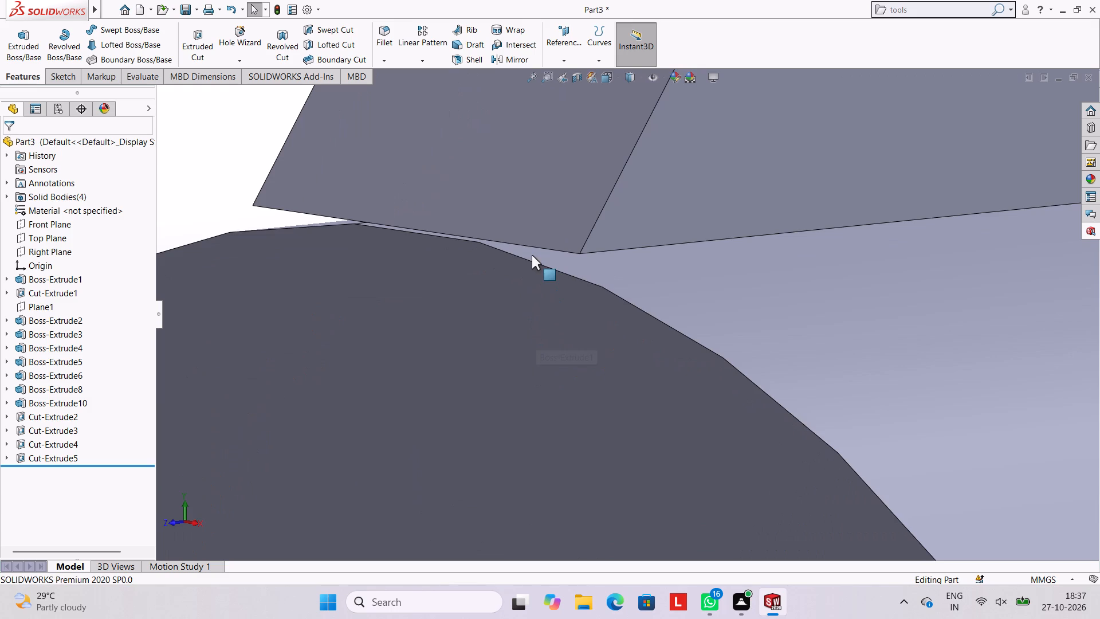
click(490, 311)
click(544, 279)
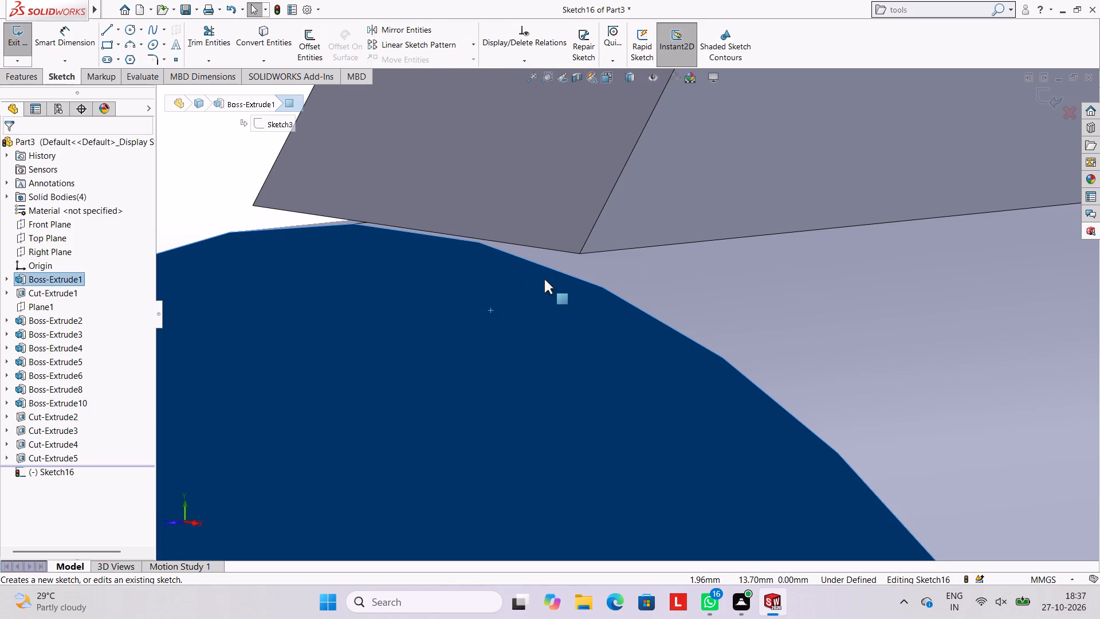
key(ctrl+8)
scroll(636, 258, up, 5)
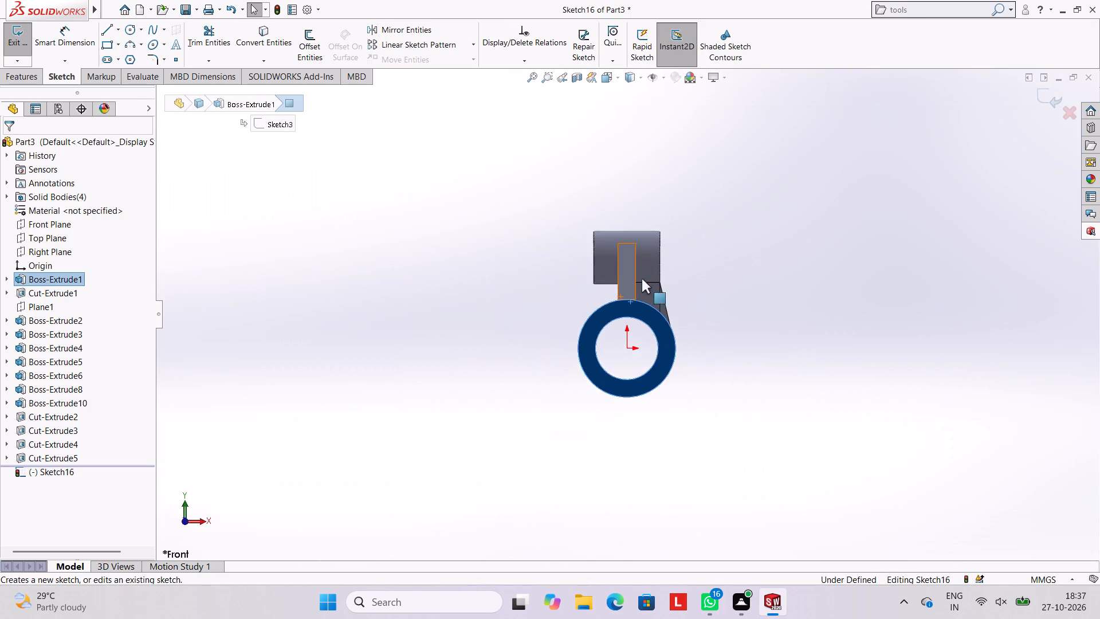
scroll(689, 301, down, 5)
scroll(554, 288, down, 10)
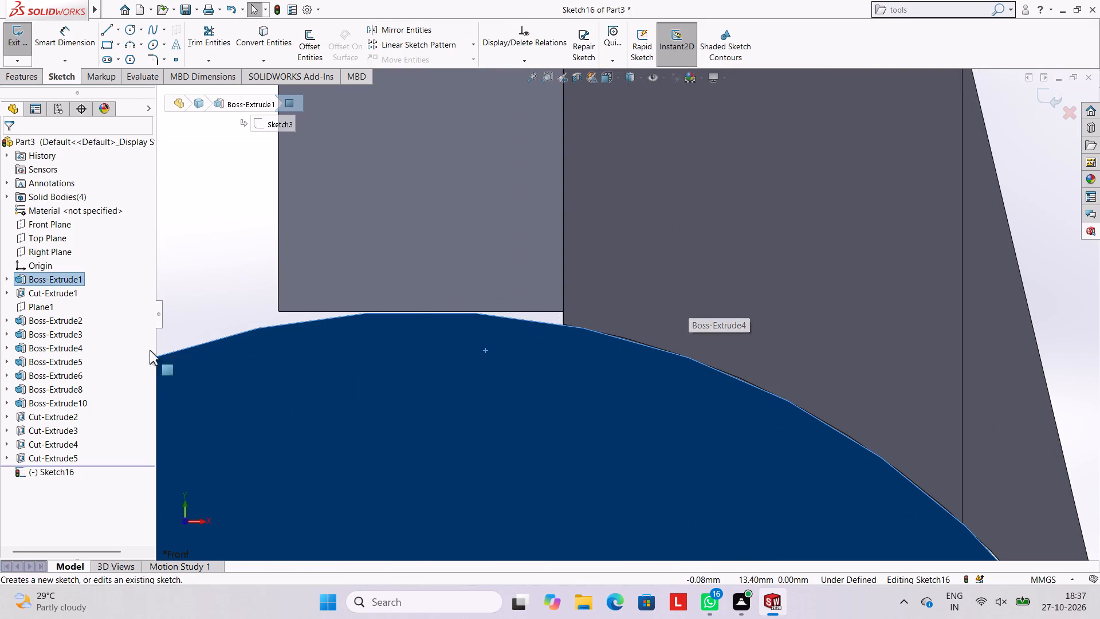
Draw a closed four-line rectangle, 5 mm wide and about 0.6 mm high, from the rib's lower edge down into the cylinder wall.
click(105, 37)
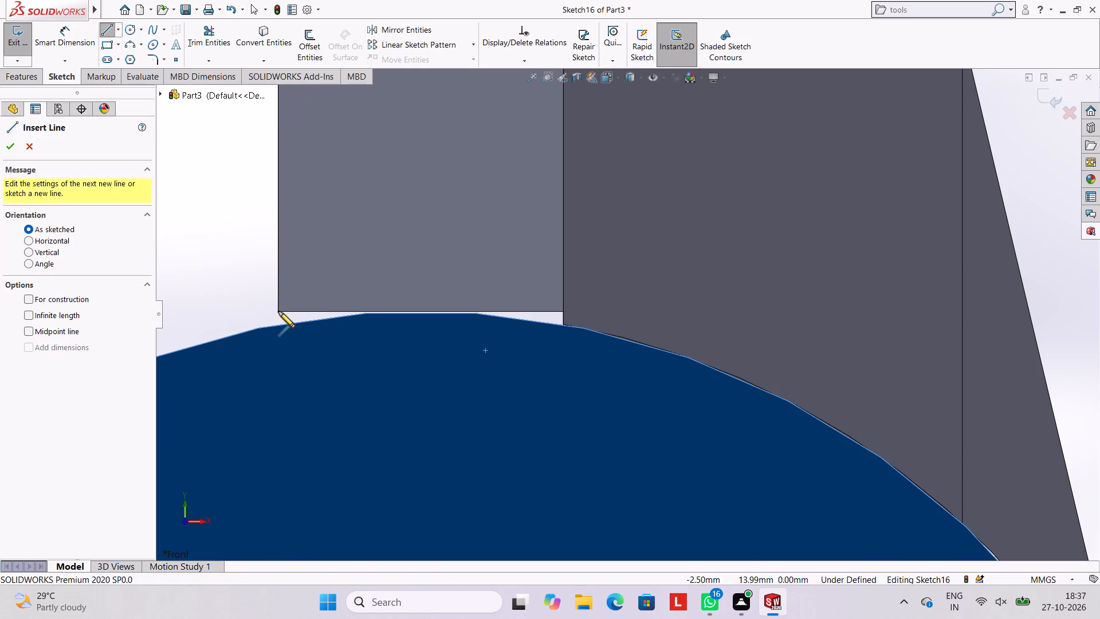
click(278, 311)
click(278, 347)
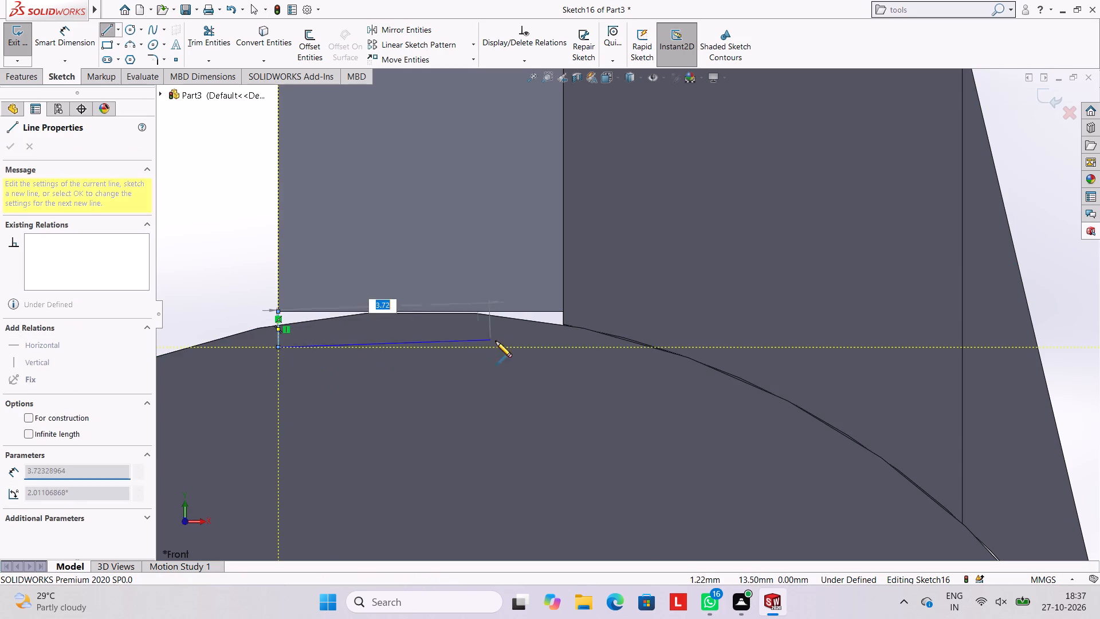
click(563, 348)
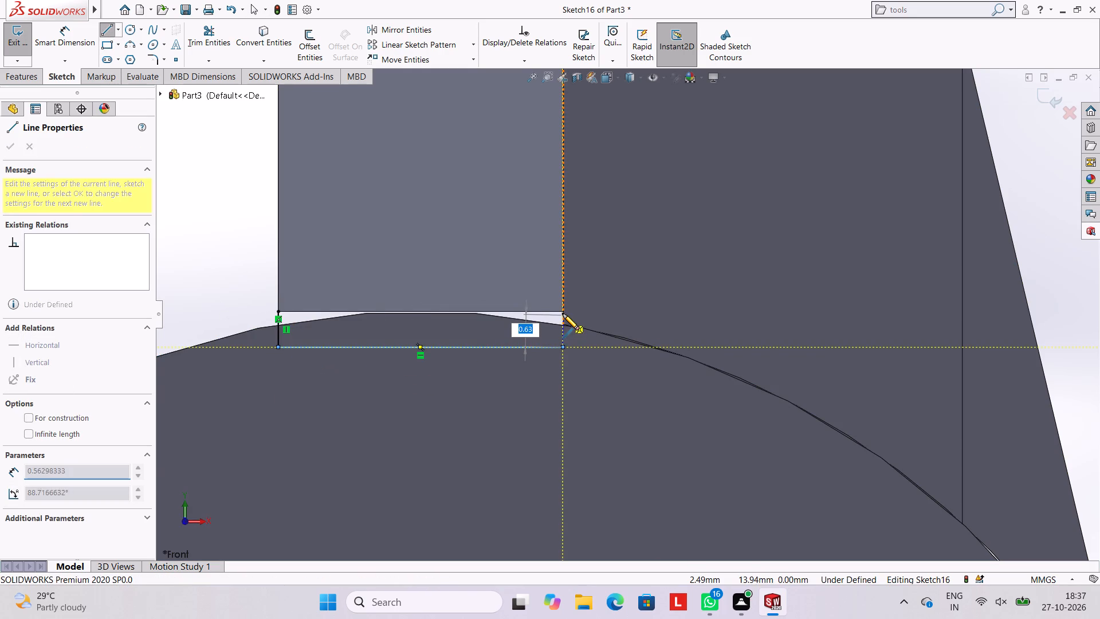
click(563, 311)
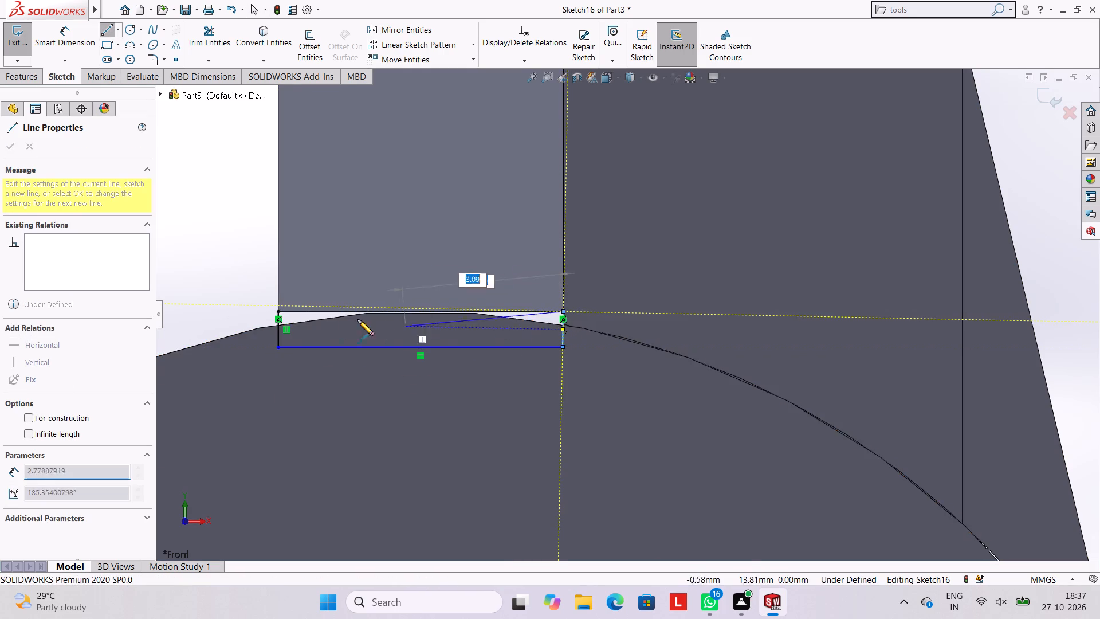
click(278, 314)
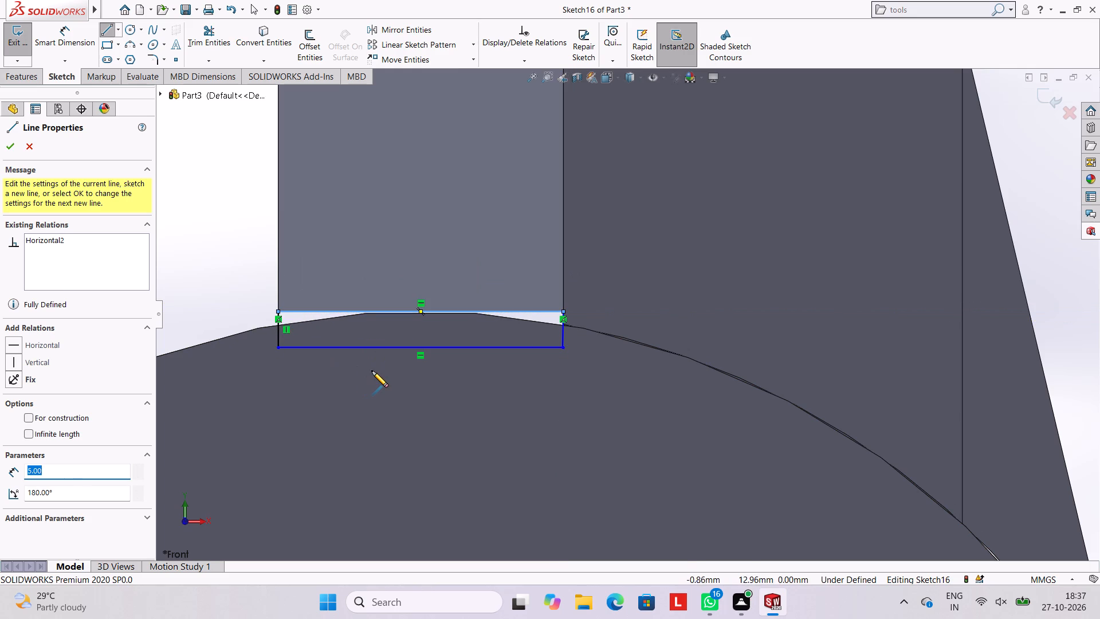
key(Escape)
scroll(488, 419, up, 6)
scroll(552, 340, down, 3)
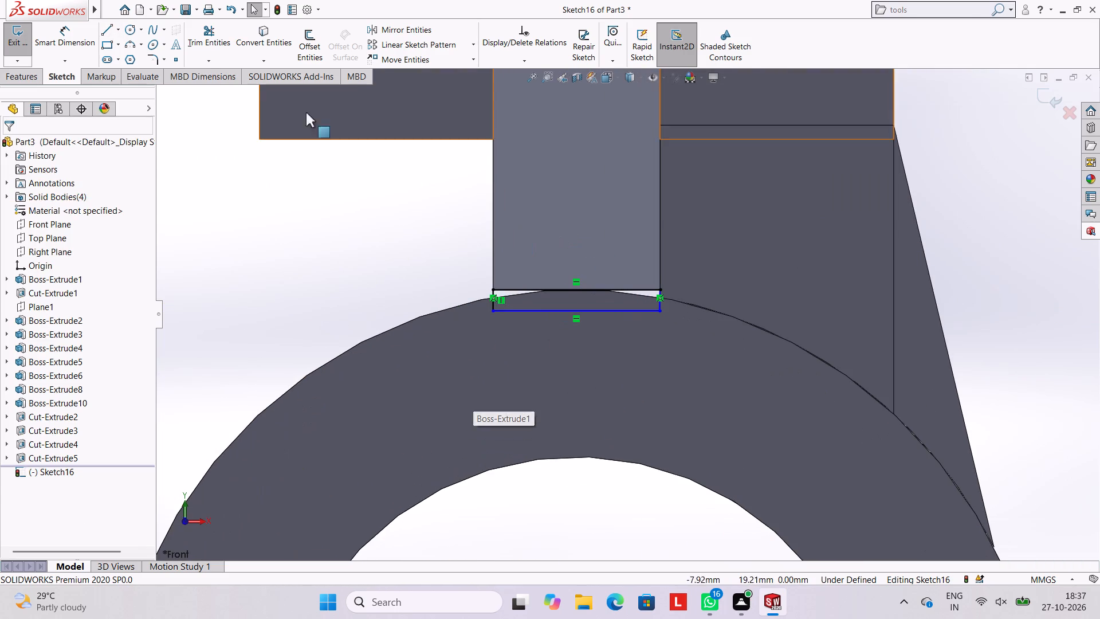
Draw a 28 mm diameter circle centred on the origin, following the main cylinder's outer edge.
click(131, 32)
scroll(508, 383, up, 3)
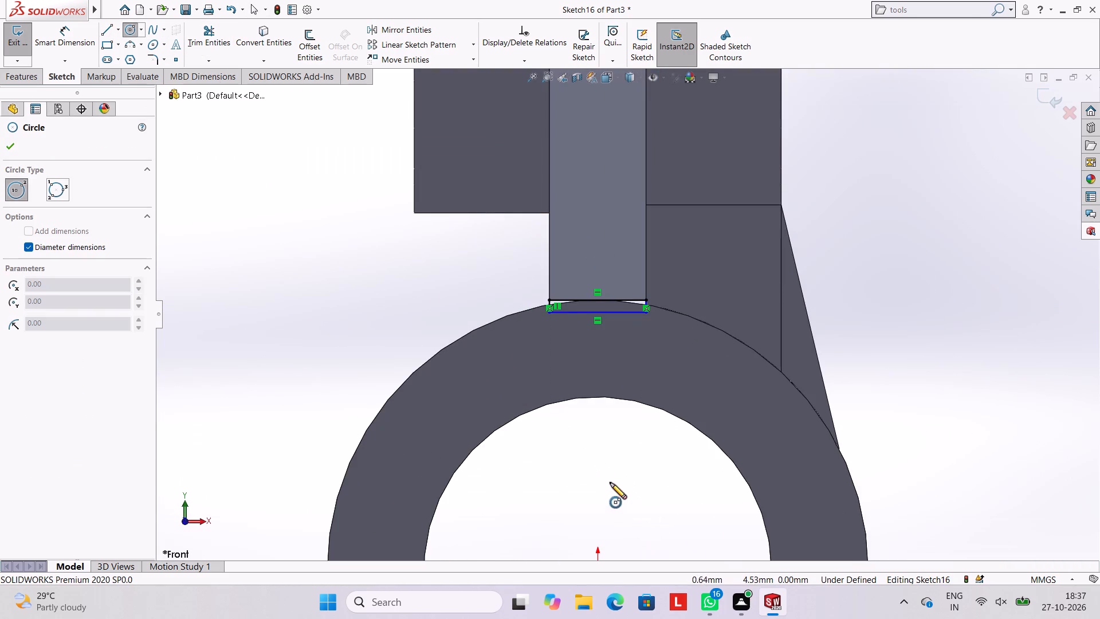
scroll(611, 483, up, 3)
scroll(611, 485, down, 1)
click(607, 450)
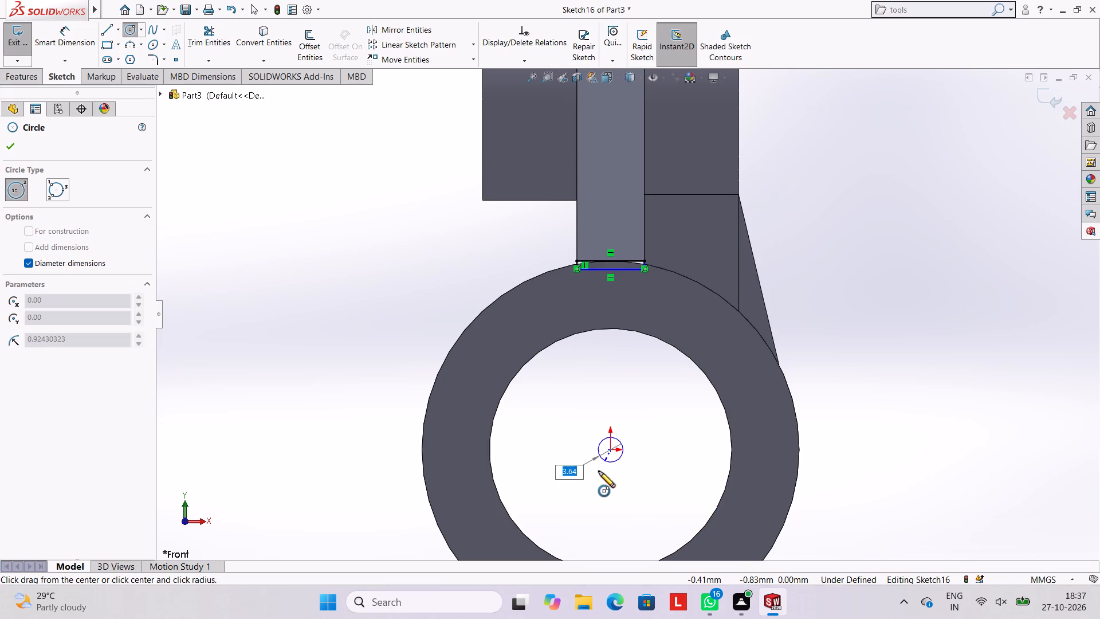
text(28)
key(Return)
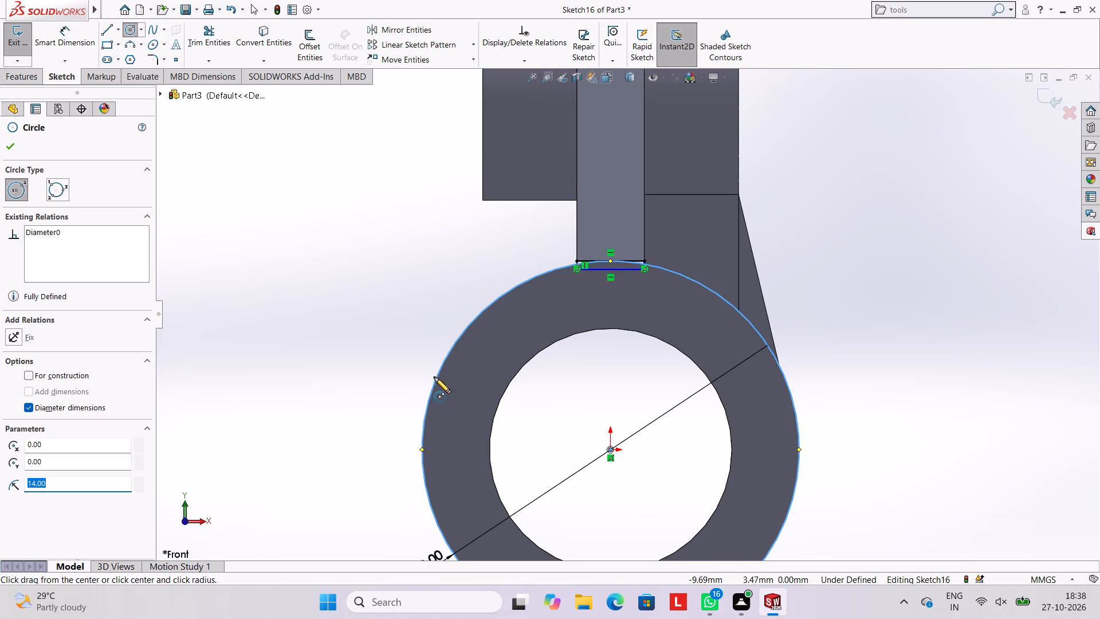
Trim the circle outside the rectangle and the rectangle's bottom and side portions below the arc, leaving only the gap profile.
click(202, 43)
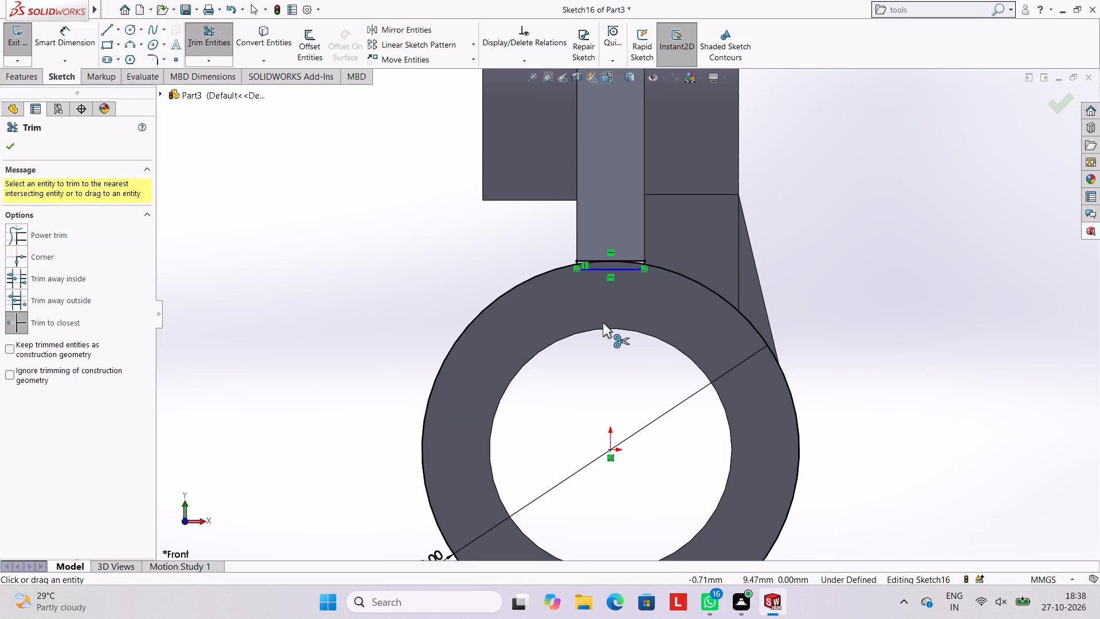
scroll(606, 323, down, 5)
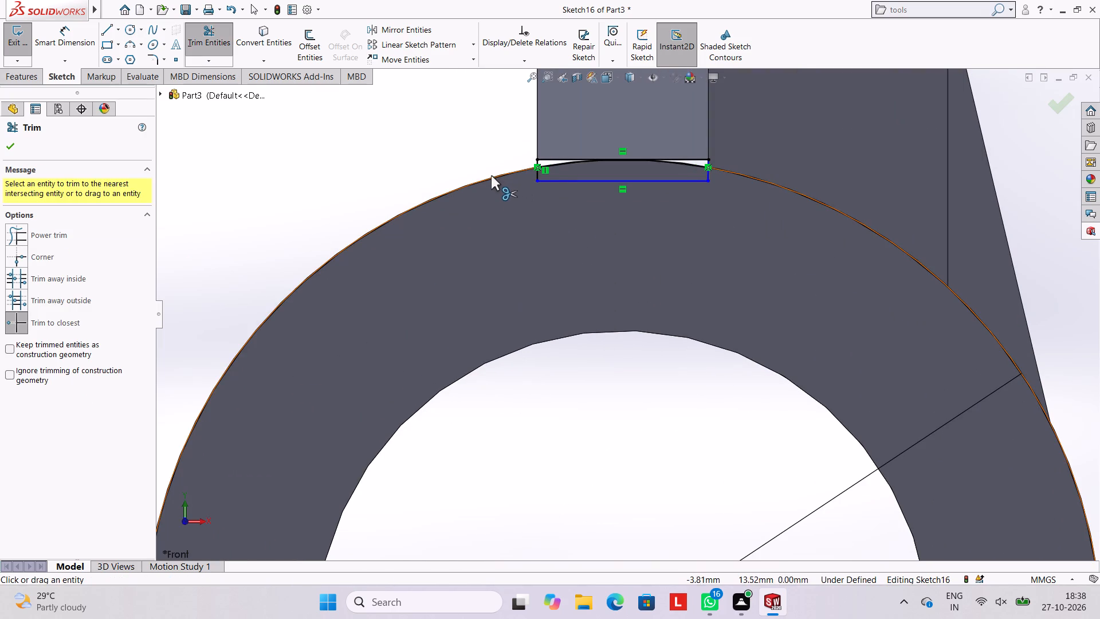
click(491, 175)
click(624, 181)
click(705, 181)
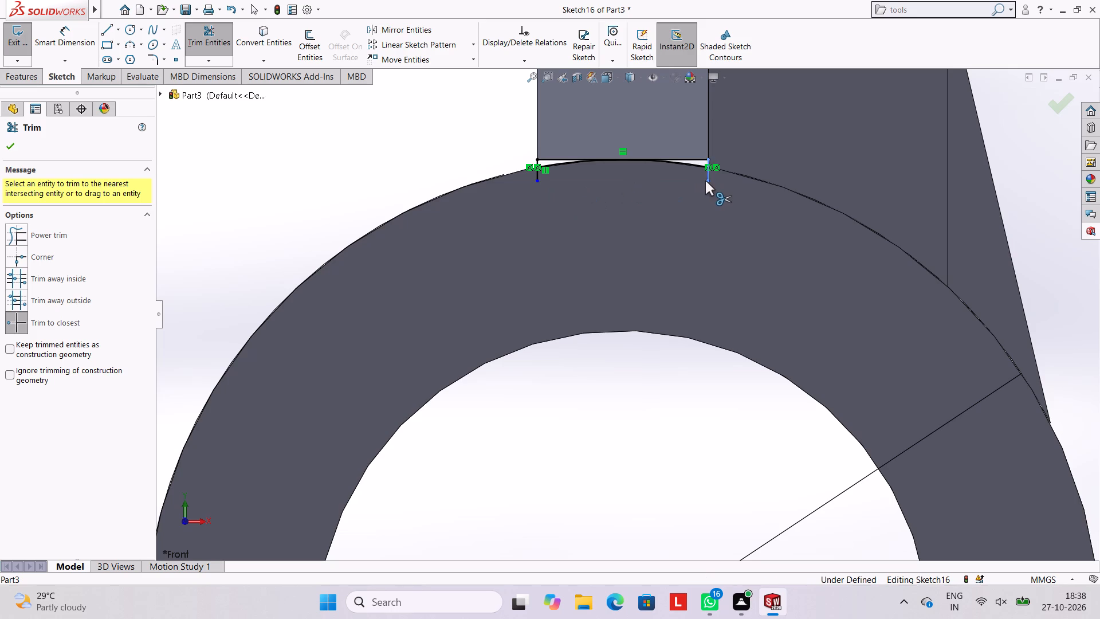
click(537, 176)
Examine both ends of the trimmed arc where it meets the short vertical lines under the rib.
scroll(642, 203, down, 5)
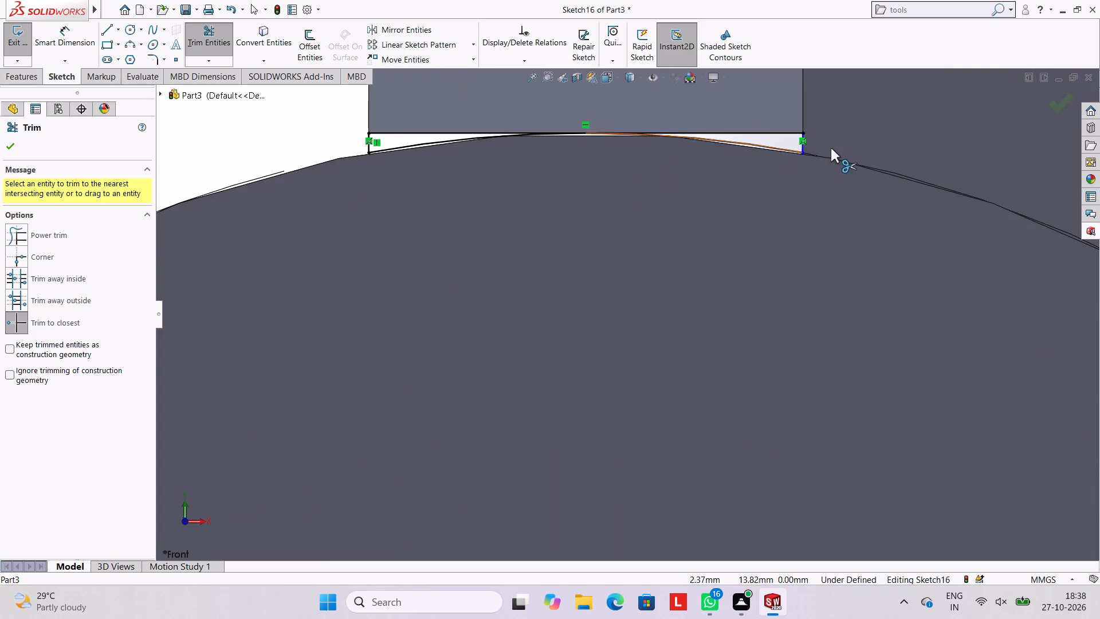
scroll(847, 204, down, 4)
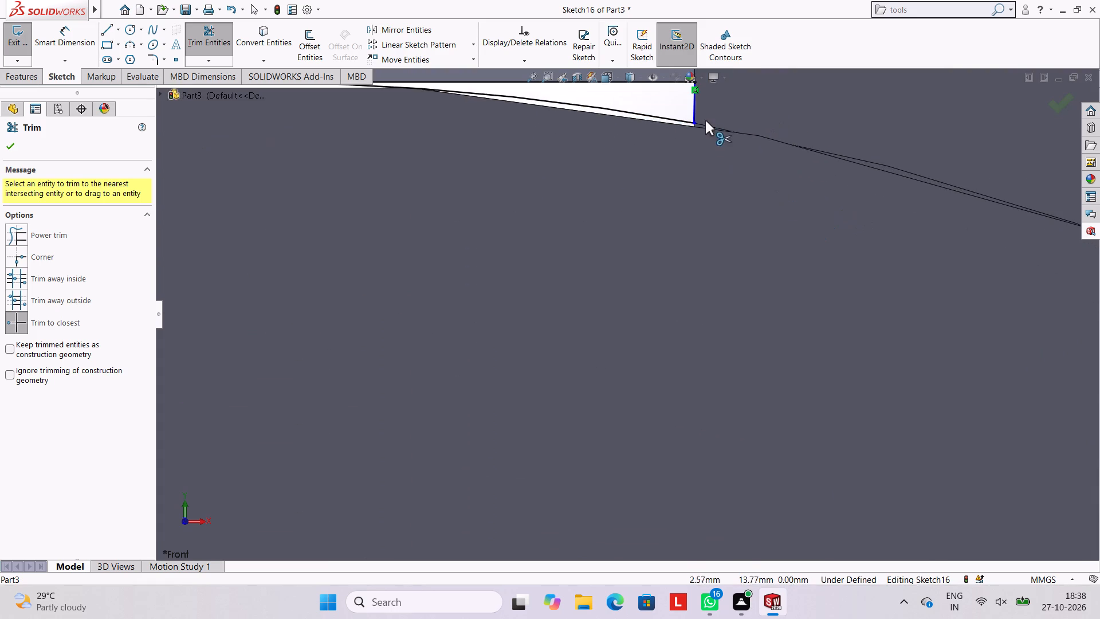
scroll(708, 124, up, 8)
scroll(552, 269, up, 2)
scroll(552, 269, down, 9)
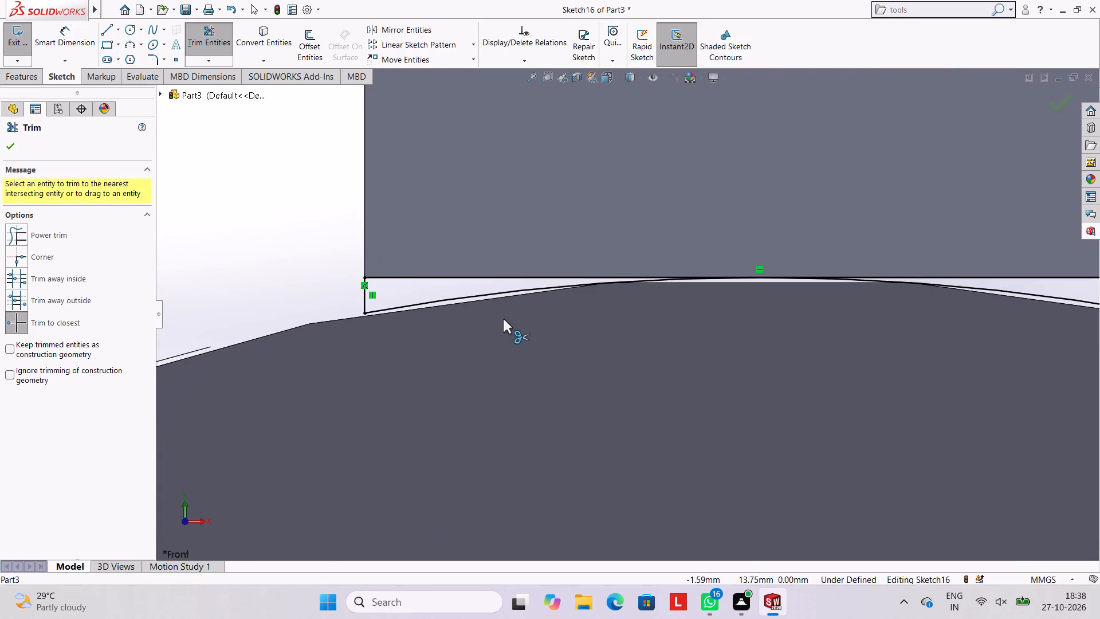
scroll(791, 299, up, 6)
scroll(846, 311, down, 7)
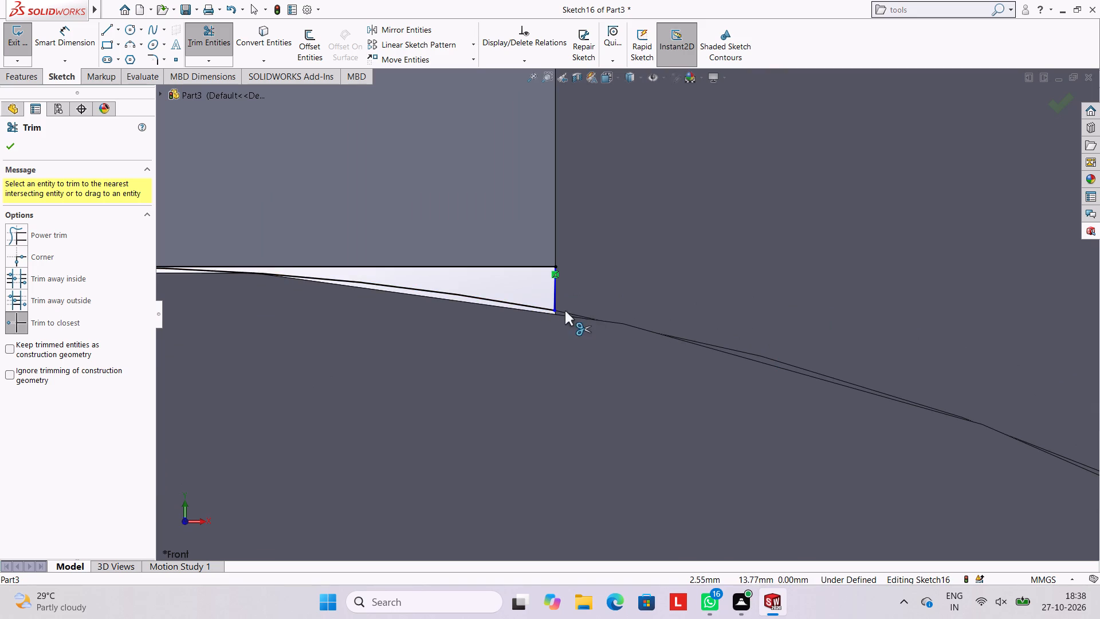
scroll(561, 303, down, 5)
scroll(325, 336, up, 13)
scroll(248, 340, down, 4)
scroll(627, 289, down, 4)
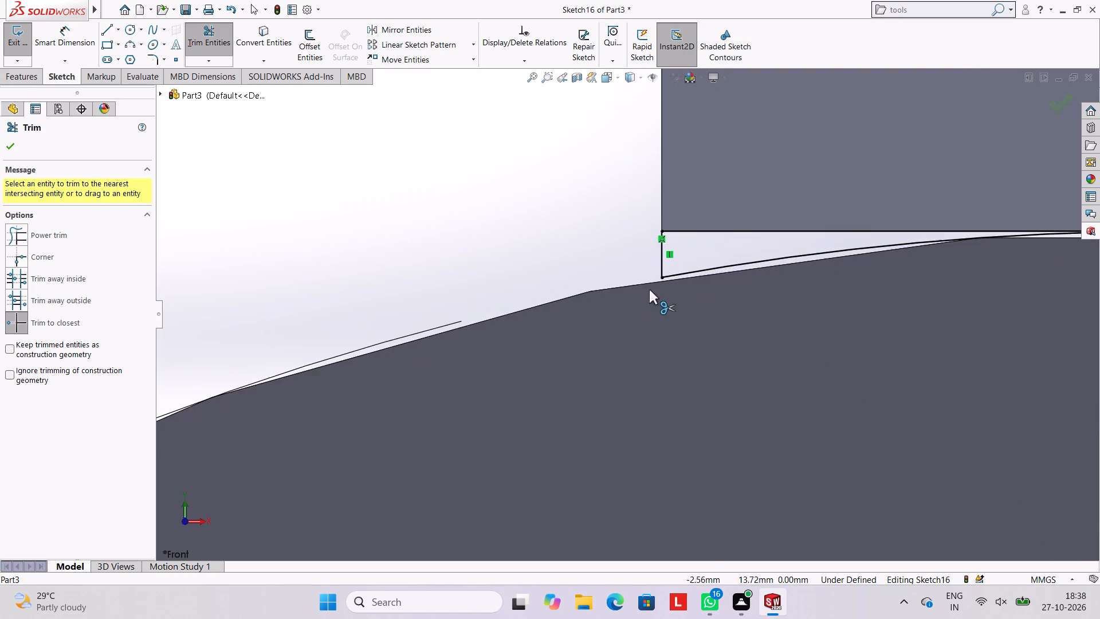
scroll(727, 271, down, 4)
scroll(760, 292, up, 14)
scroll(838, 323, down, 6)
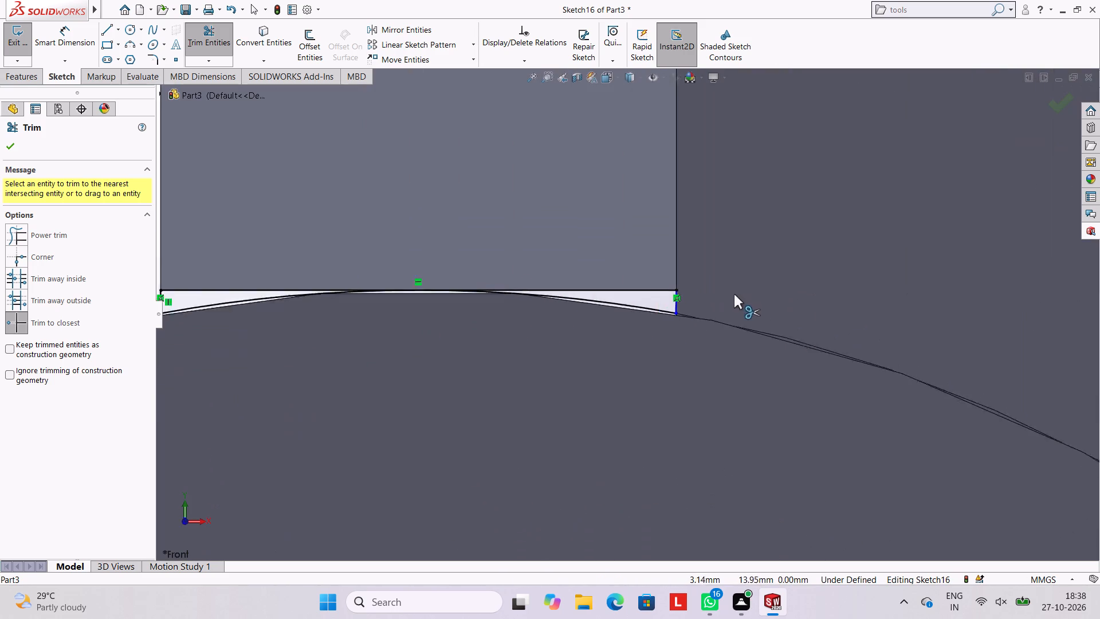
scroll(734, 294, down, 4)
Dimension the short vertical line at the +X end of the gap profile, keeping its length as drawn.
click(50, 48)
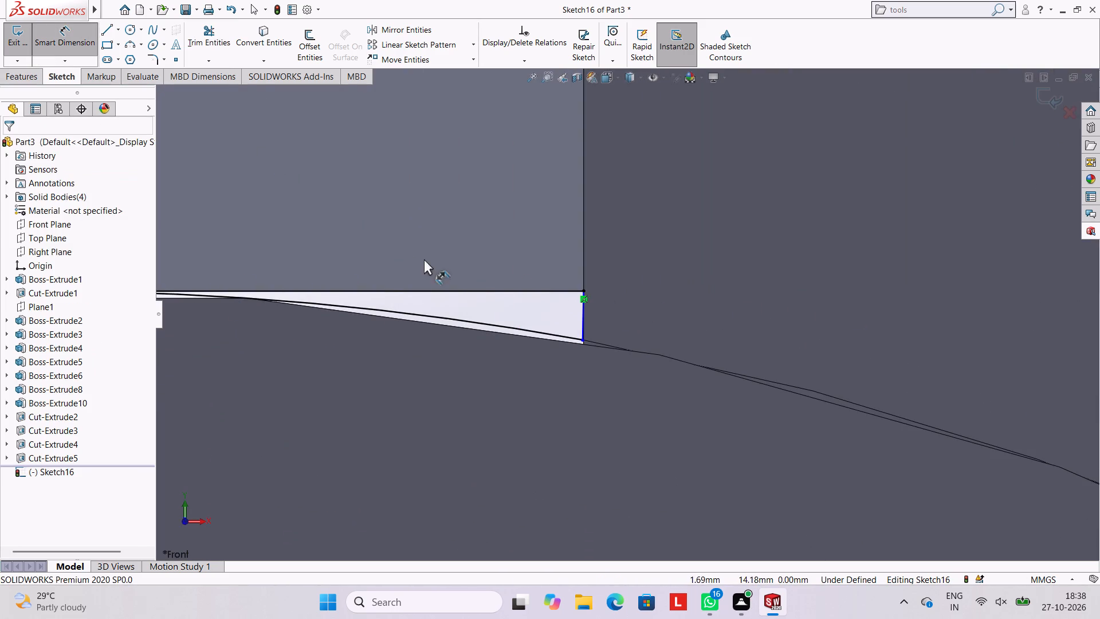
click(582, 322)
click(627, 311)
click(578, 292)
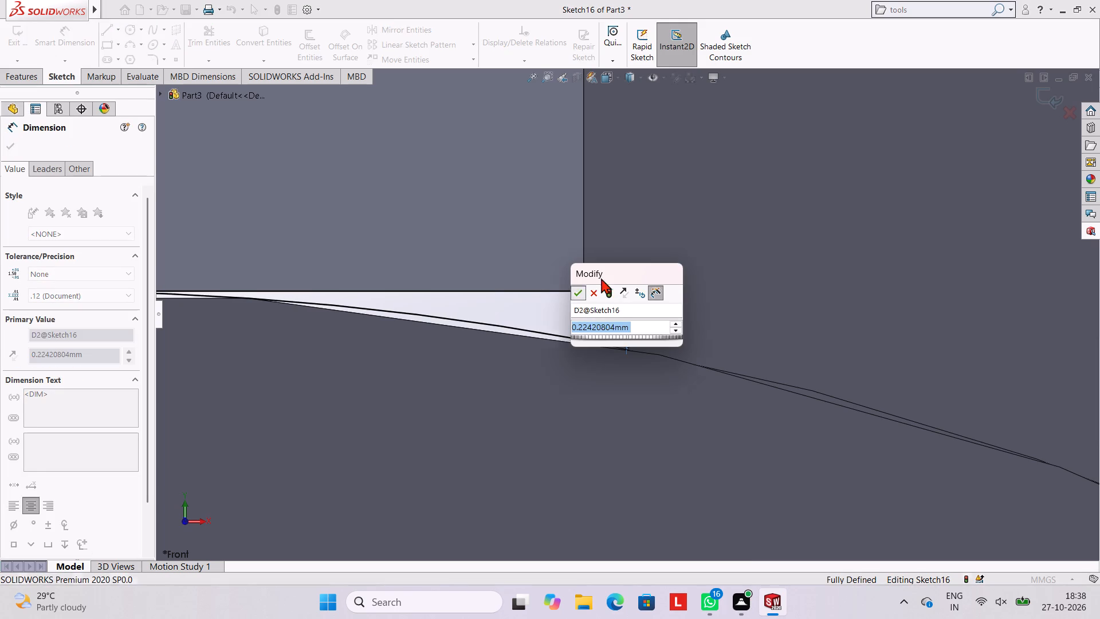
click(648, 254)
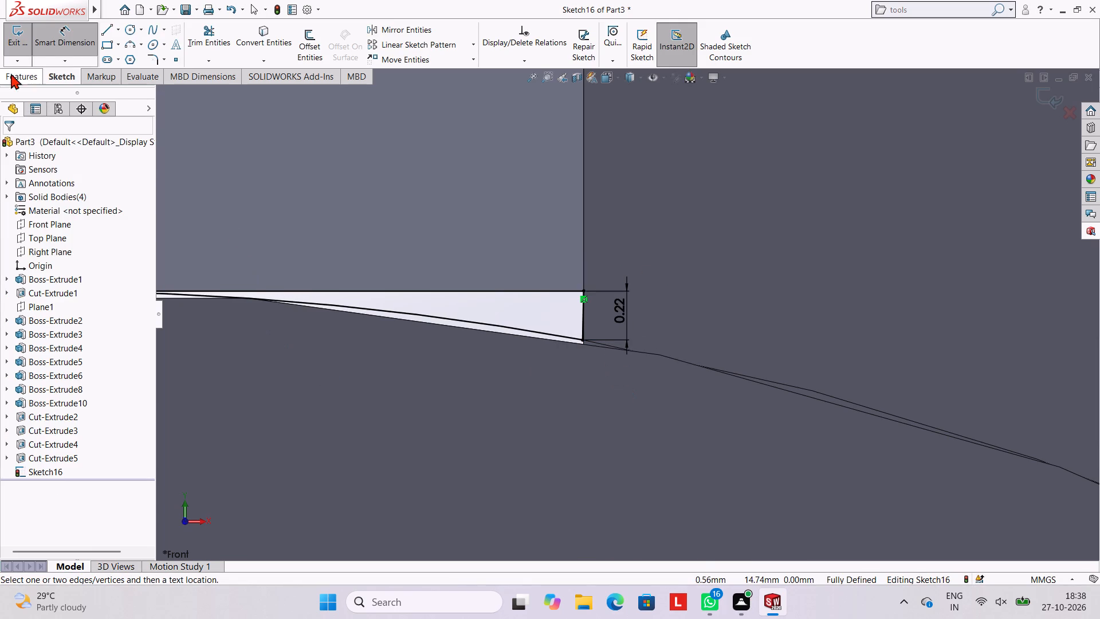
Boss-extrude both gap regions between rib and arc, reversed along the cylinder, blind 35 mm with the result merged.
click(18, 76)
click(28, 36)
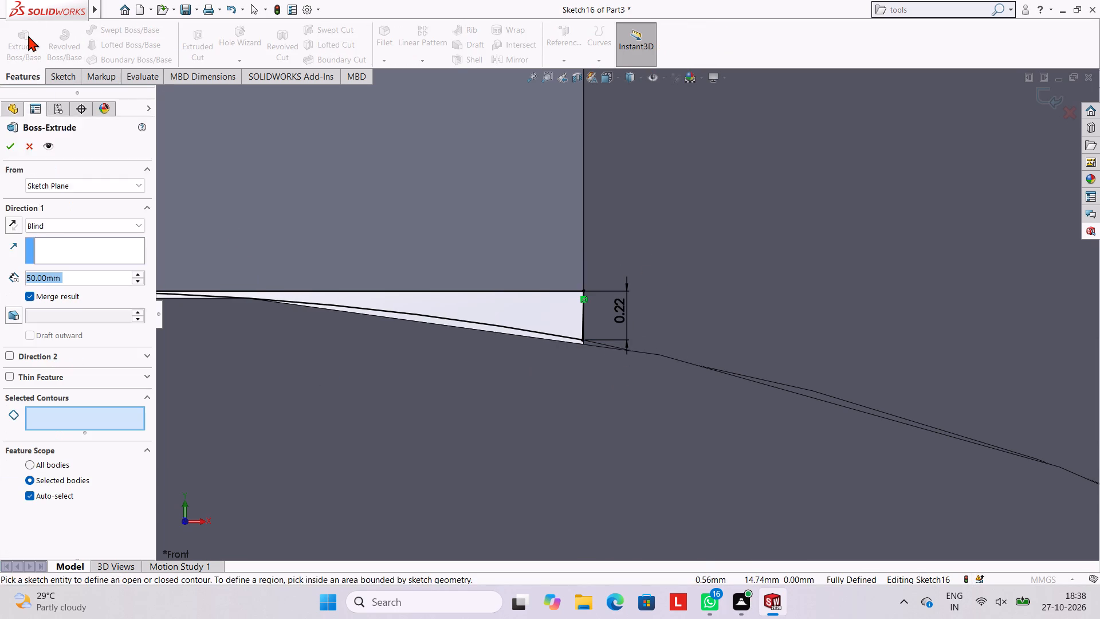
scroll(335, 256, down, 1)
click(433, 309)
scroll(427, 319, down, 6)
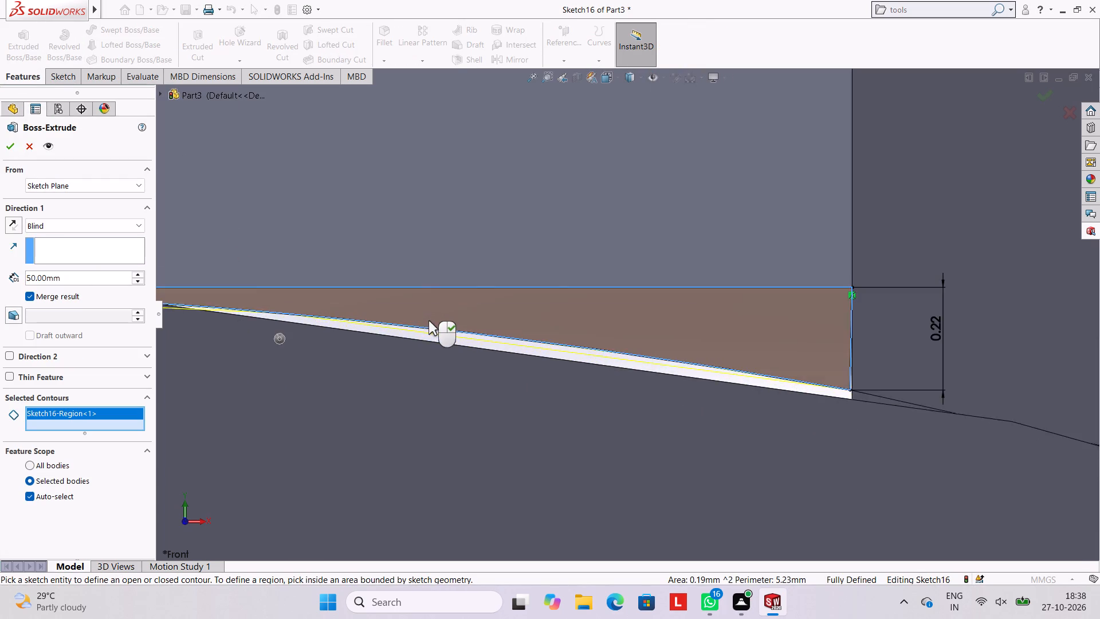
scroll(429, 320, down, 3)
scroll(431, 324, up, 12)
scroll(582, 329, up, 4)
scroll(467, 348, up, 1)
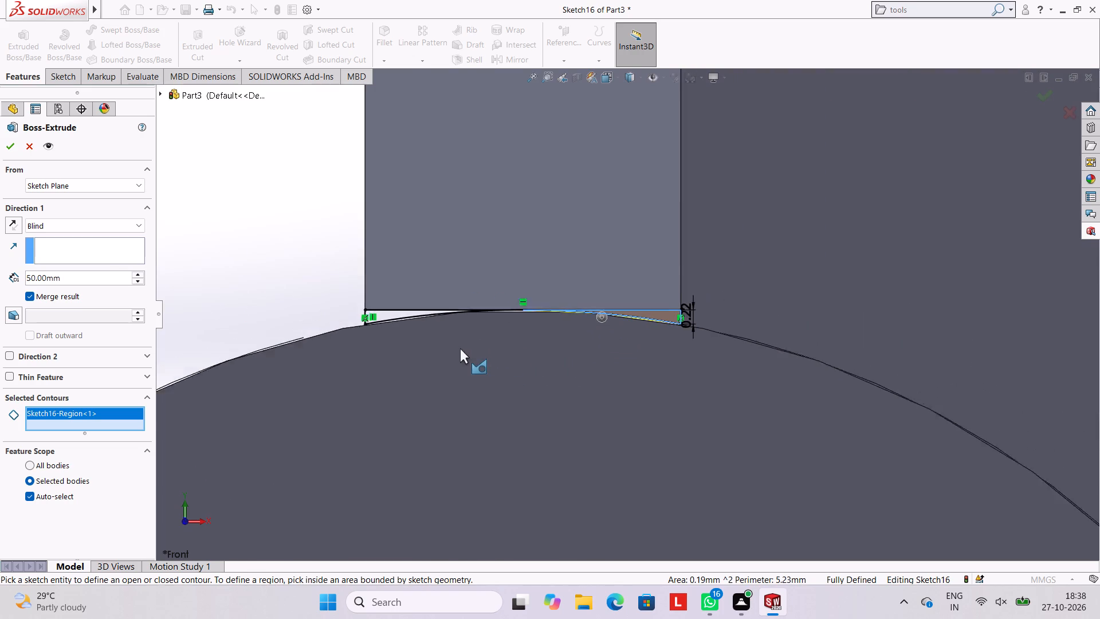
scroll(460, 348, up, 1)
scroll(423, 314, down, 3)
click(470, 316)
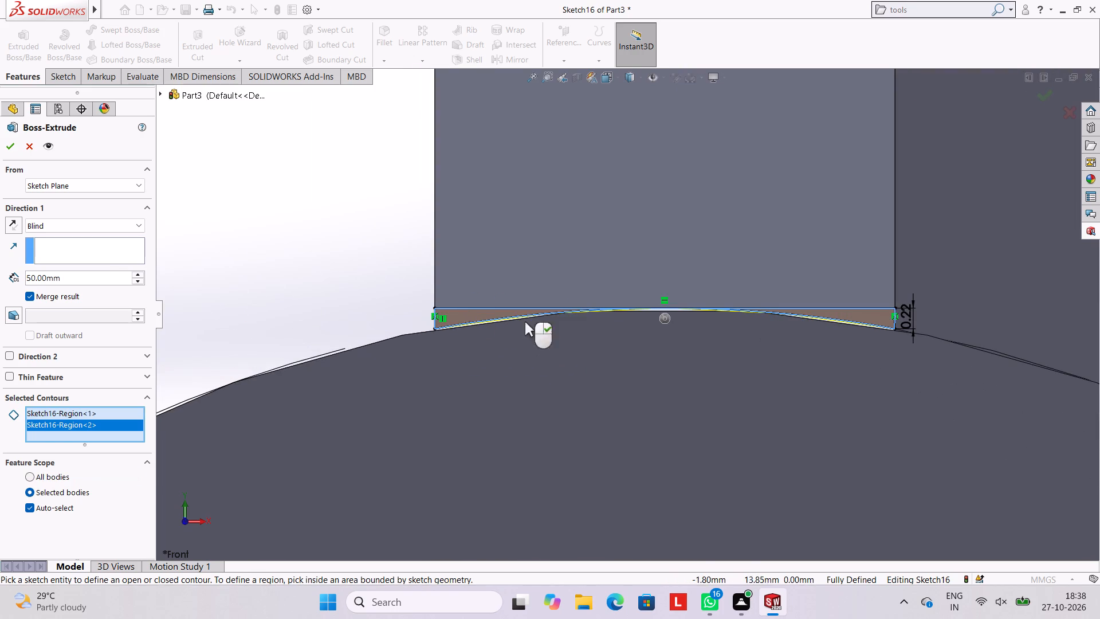
middle_drag(473, 306, 522, 328)
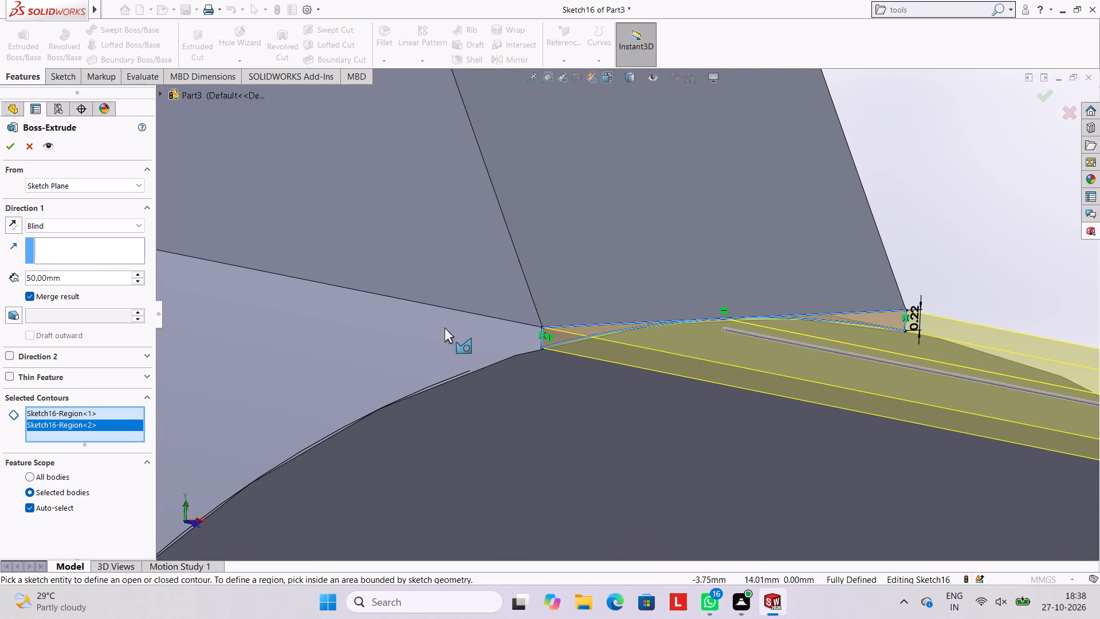
scroll(478, 416, down, 8)
scroll(529, 358, up, 9)
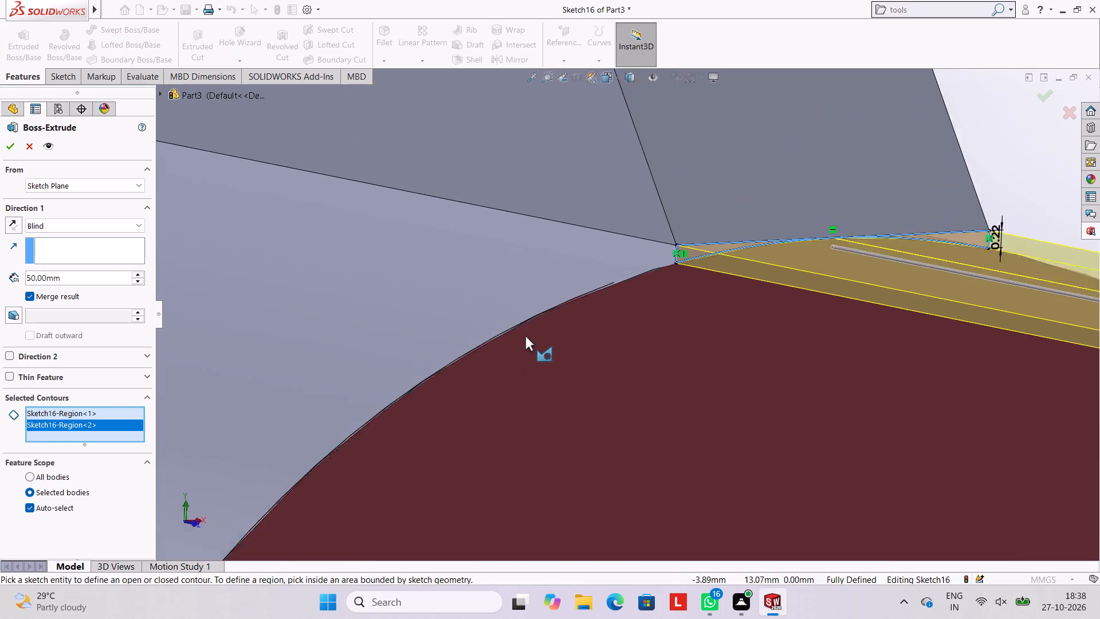
scroll(525, 335, up, 11)
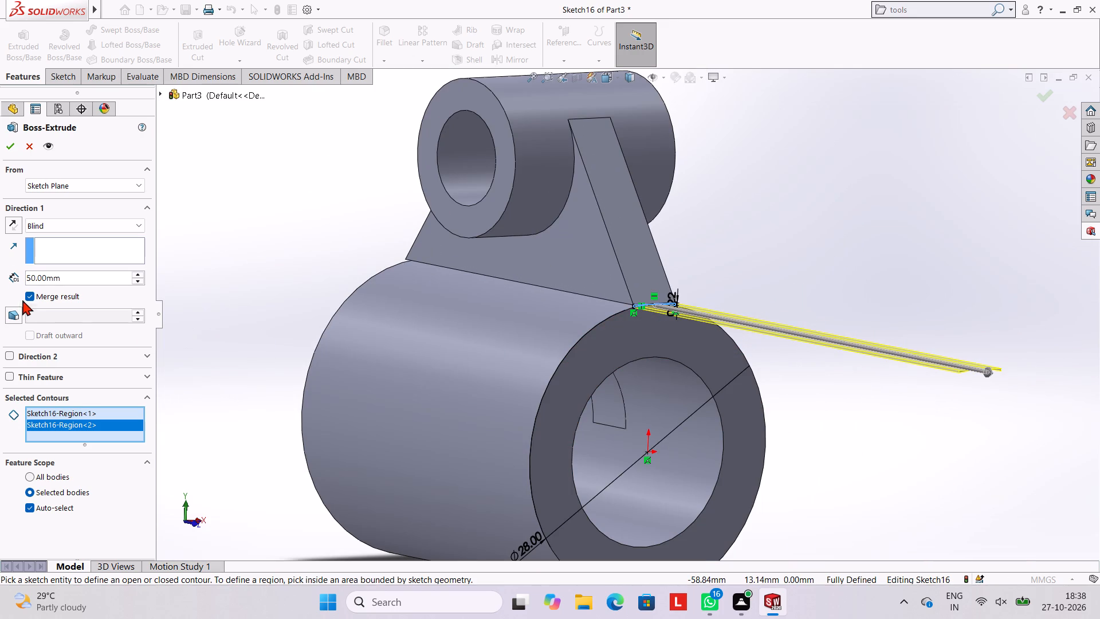
click(12, 229)
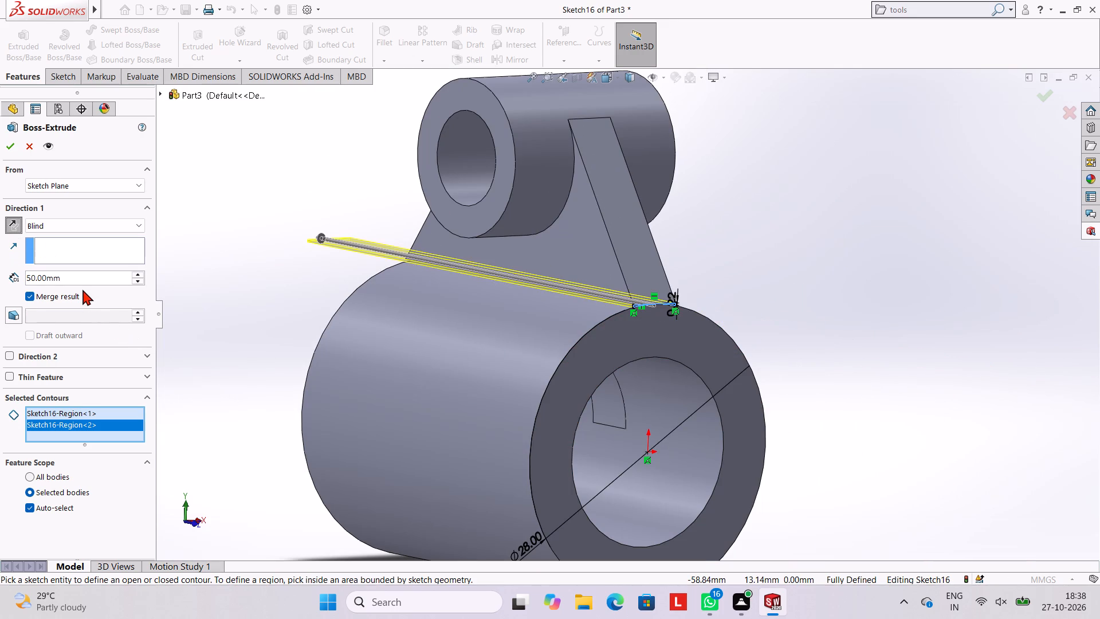
click(81, 281)
key(BackSpace)
key(BackSpace)
key(BackSpace)
key(BackSpace)
key(BackSpace)
key(BackSpace)
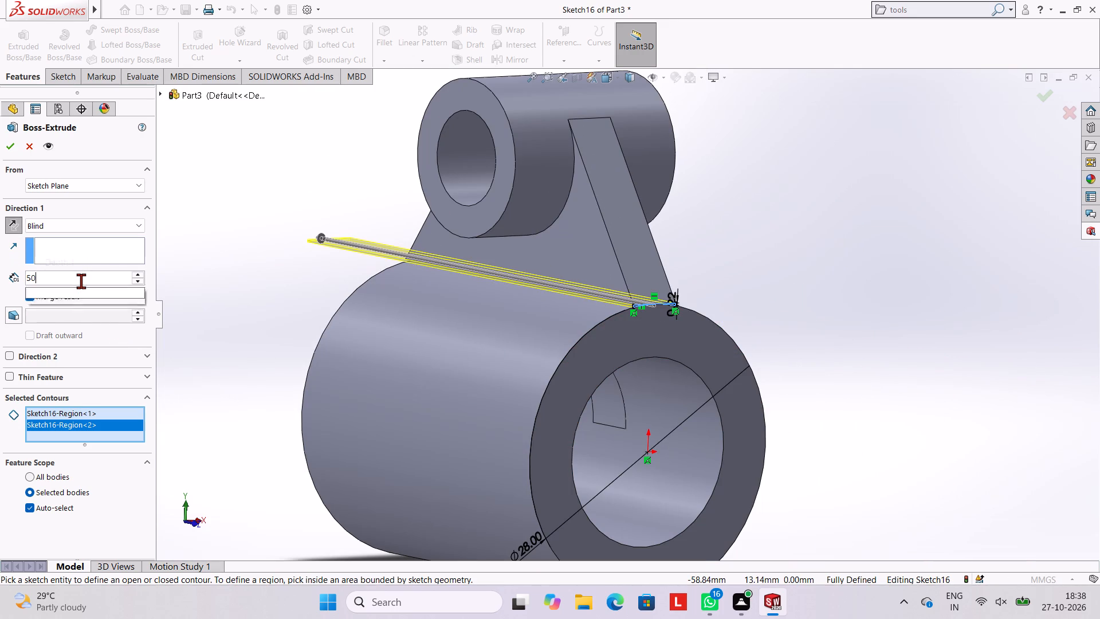
key(BackSpace)
text(35)
key(Return)
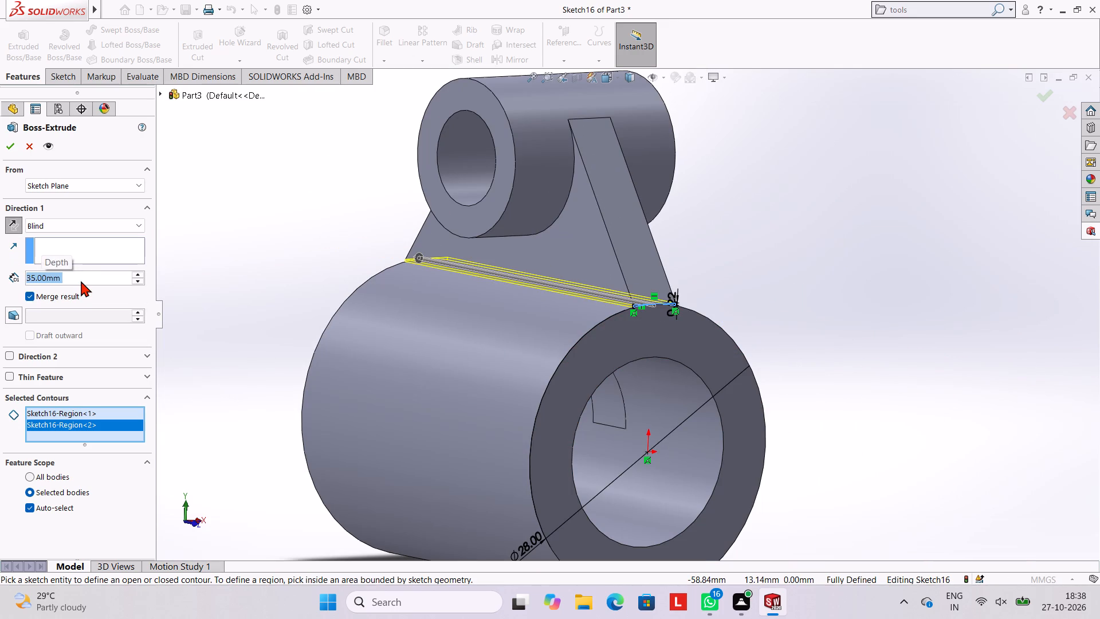
click(2, 148)
click(292, 202)
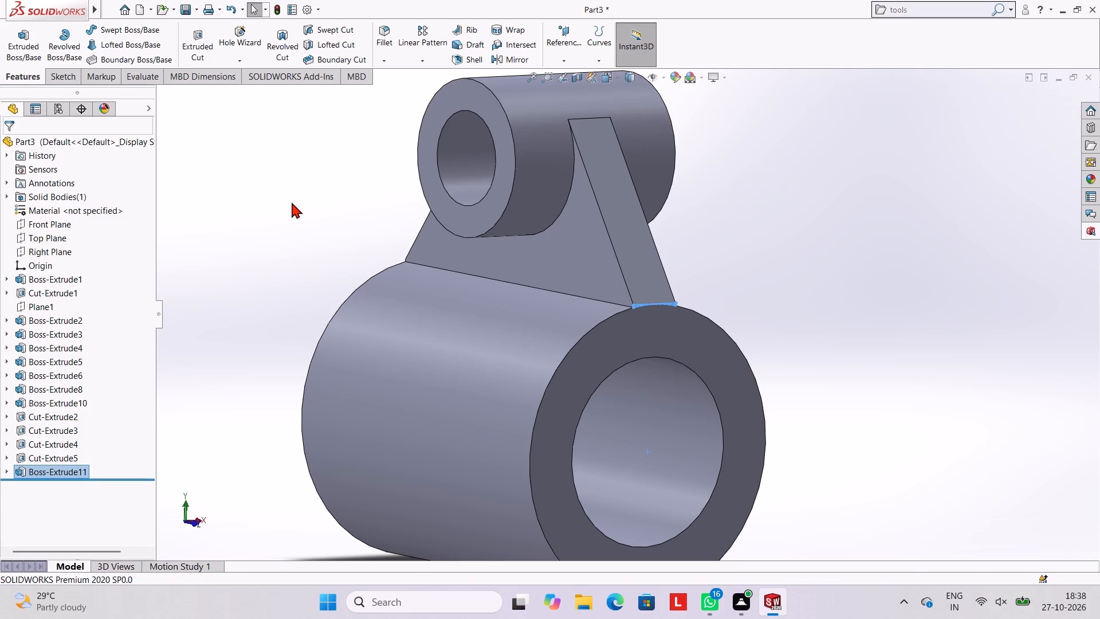
Examine the filled joints between the ribs, the side block and the main cylinder up close.
scroll(774, 275, down, 6)
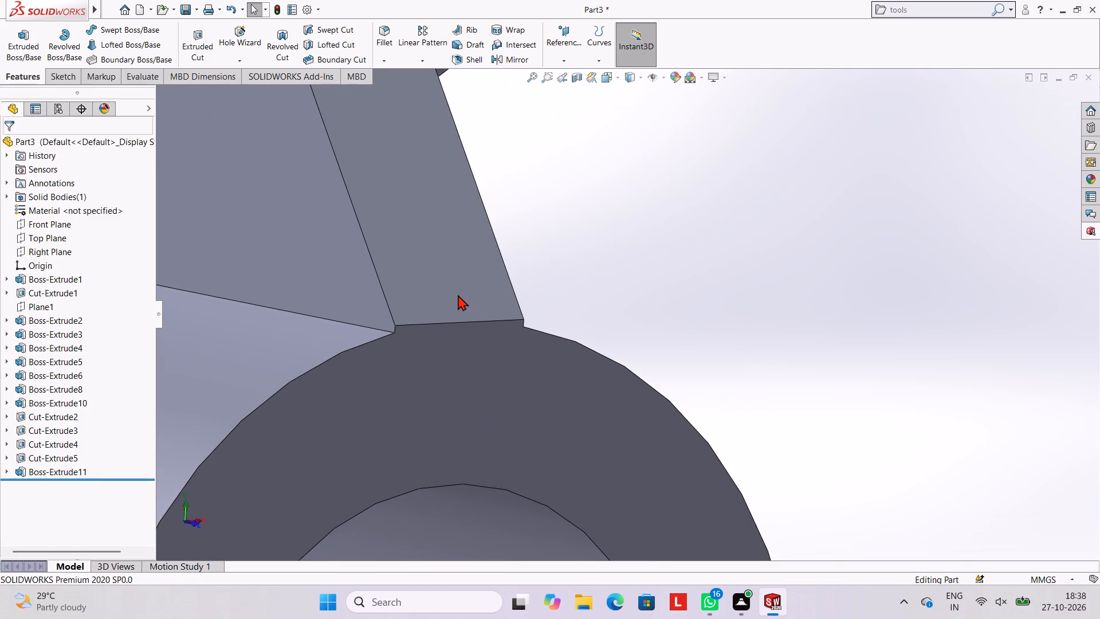
scroll(454, 273, up, 9)
key(Escape)
scroll(693, 366, up, 2)
scroll(657, 354, down, 2)
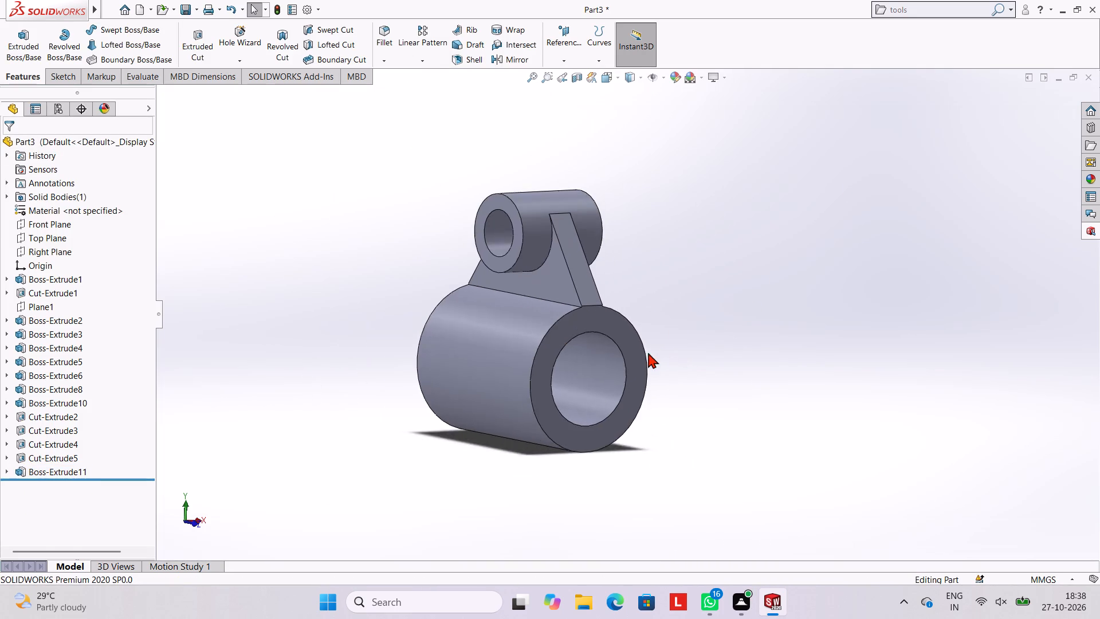
scroll(648, 352, down, 2)
middle_drag(692, 346, 577, 319)
scroll(577, 319, down, 1)
scroll(525, 279, up, 4)
scroll(522, 280, down, 8)
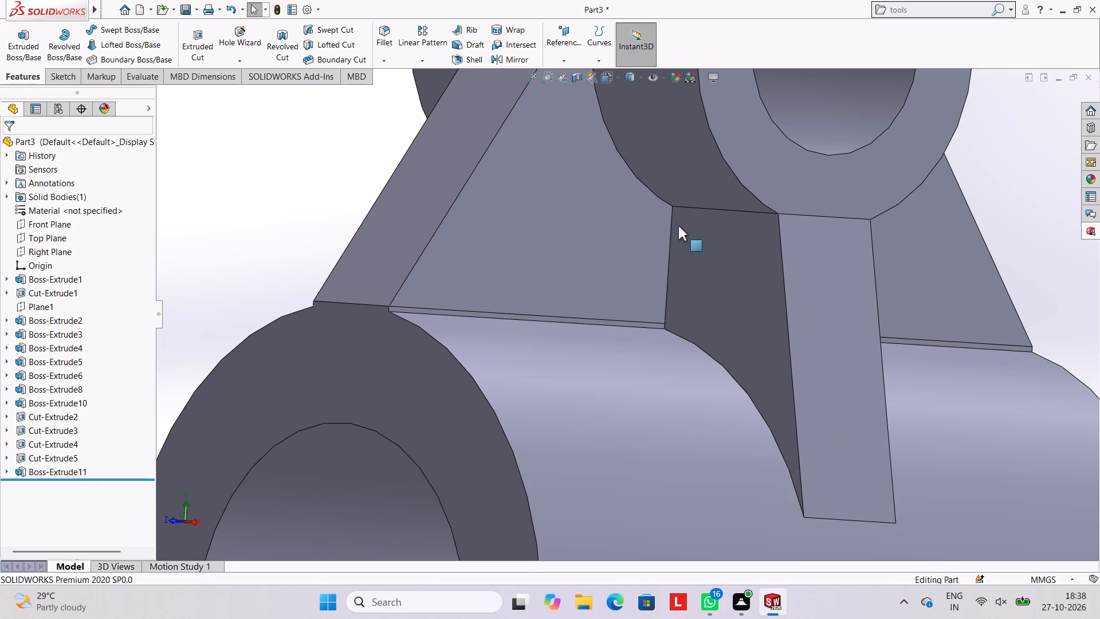
scroll(697, 253, down, 5)
scroll(700, 237, up, 5)
scroll(659, 322, up, 4)
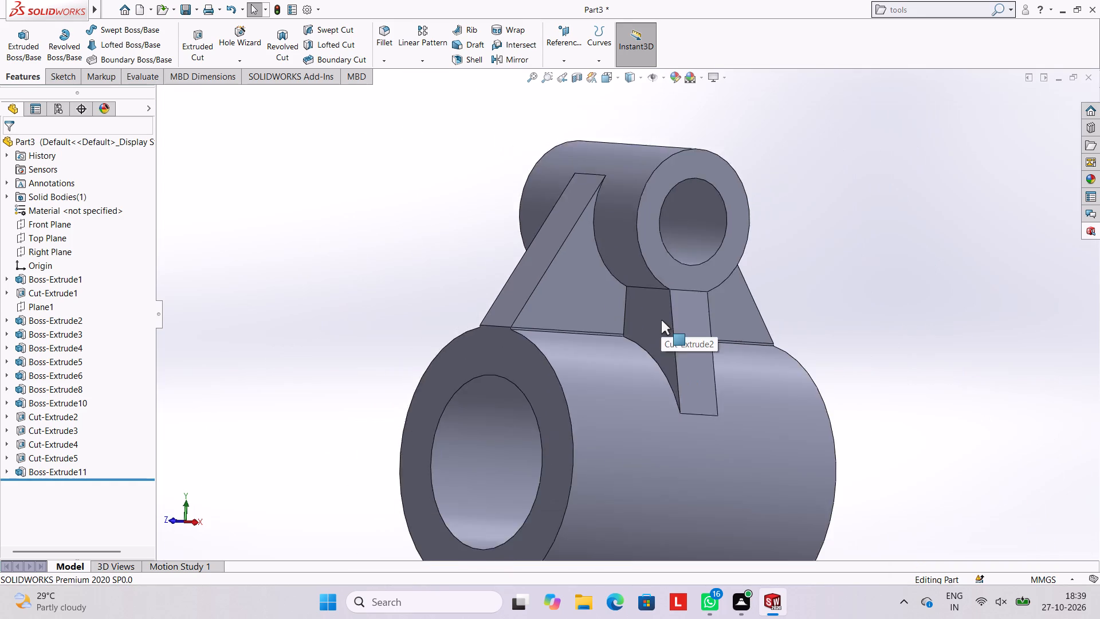
scroll(661, 320, up, 2)
Review the whole part from several angles, checking the upper boss, ribs and main cylinder.
middle_drag(641, 290, 679, 328)
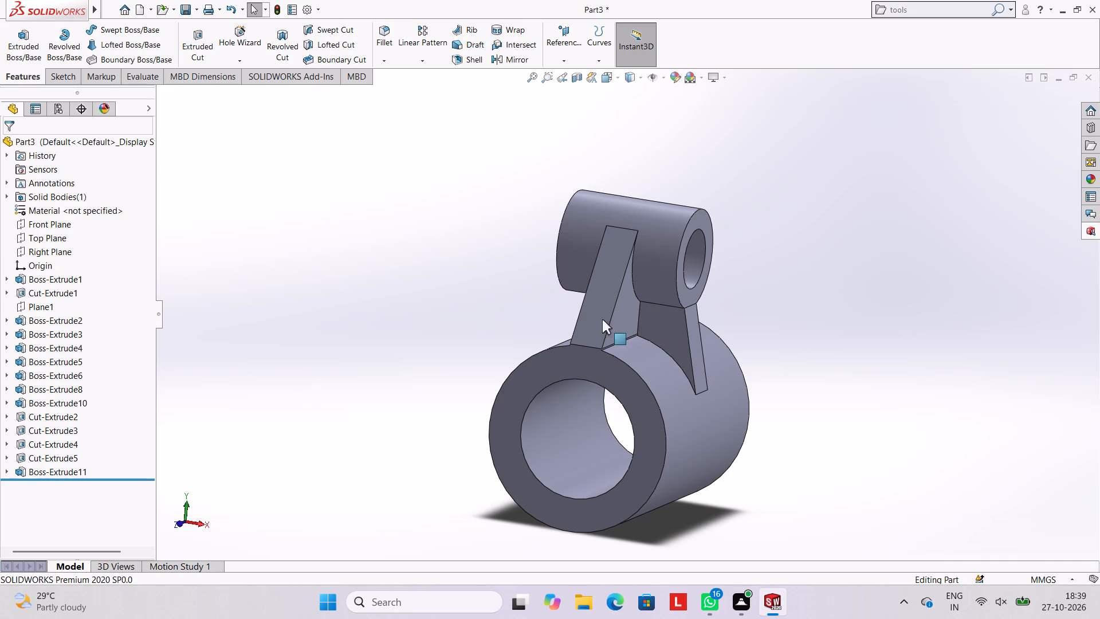
middle_drag(649, 351, 614, 341)
middle_drag(542, 273, 582, 276)
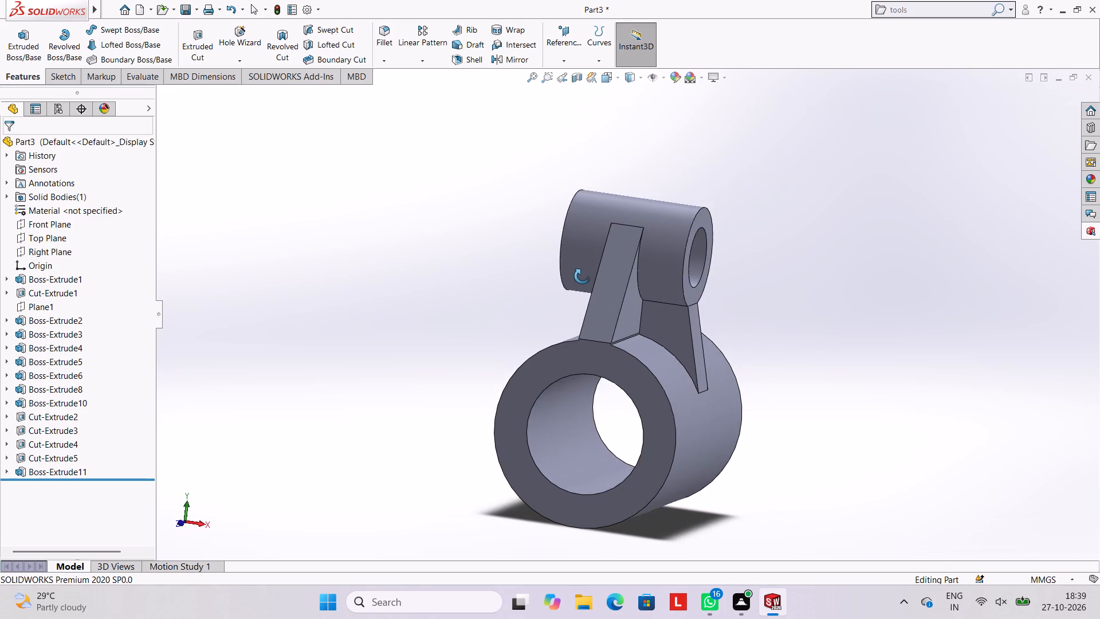
middle_drag(582, 276, 577, 273)
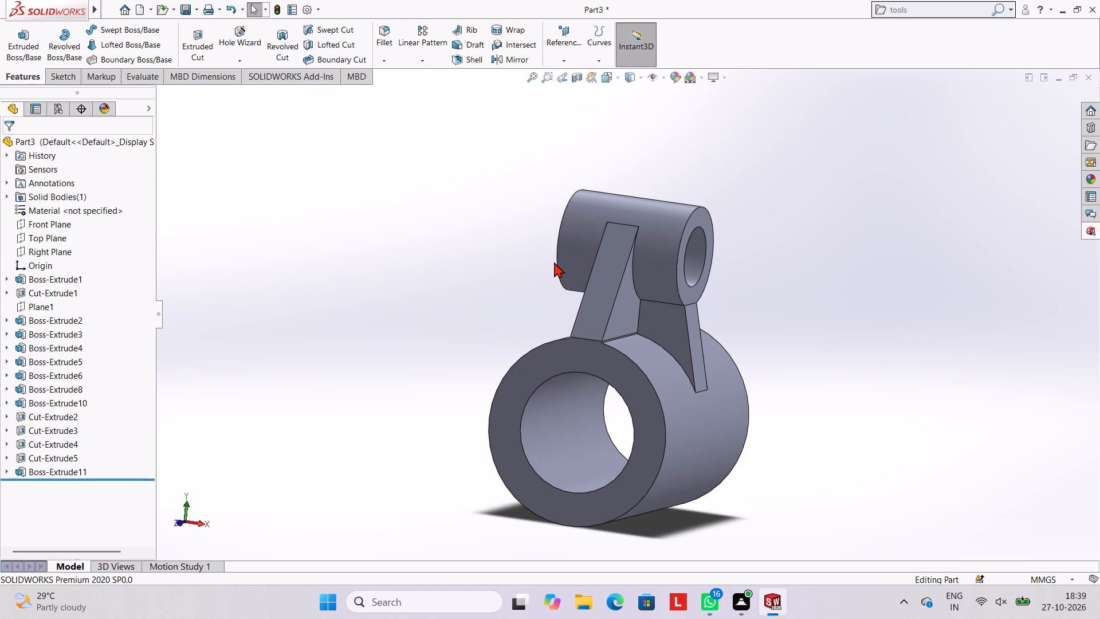
key(Escape)
scroll(728, 300, up, 1)
middle_drag(727, 300, 716, 299)
scroll(716, 299, down, 1)
scroll(716, 299, up, 1)
scroll(681, 290, down, 2)
scroll(620, 332, up, 2)
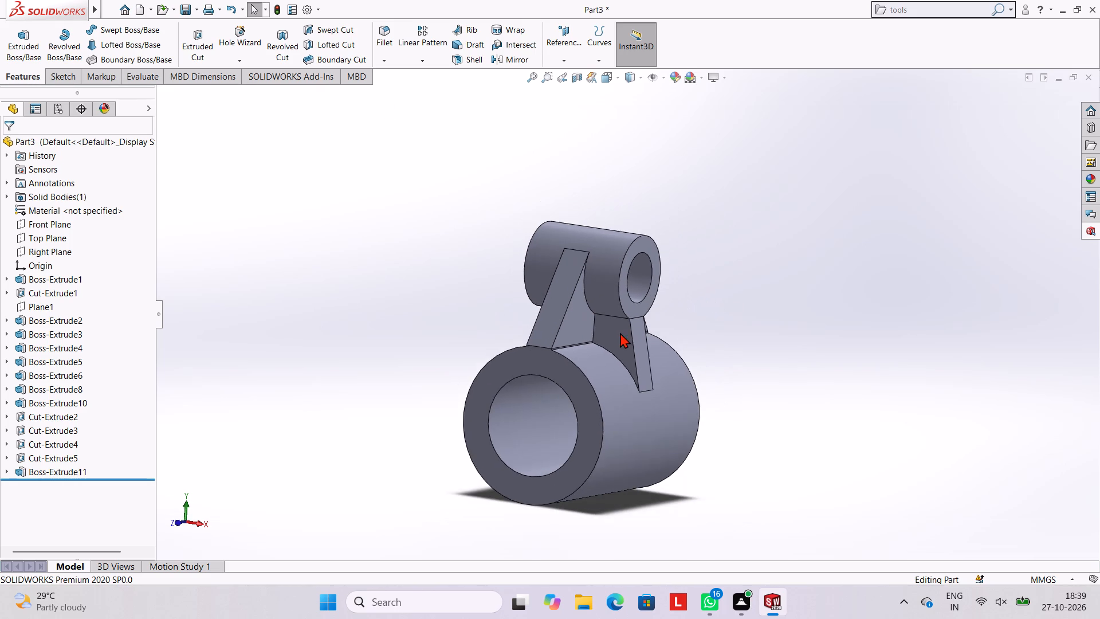
scroll(628, 316, down, 1)
middle_drag(626, 314, 607, 311)
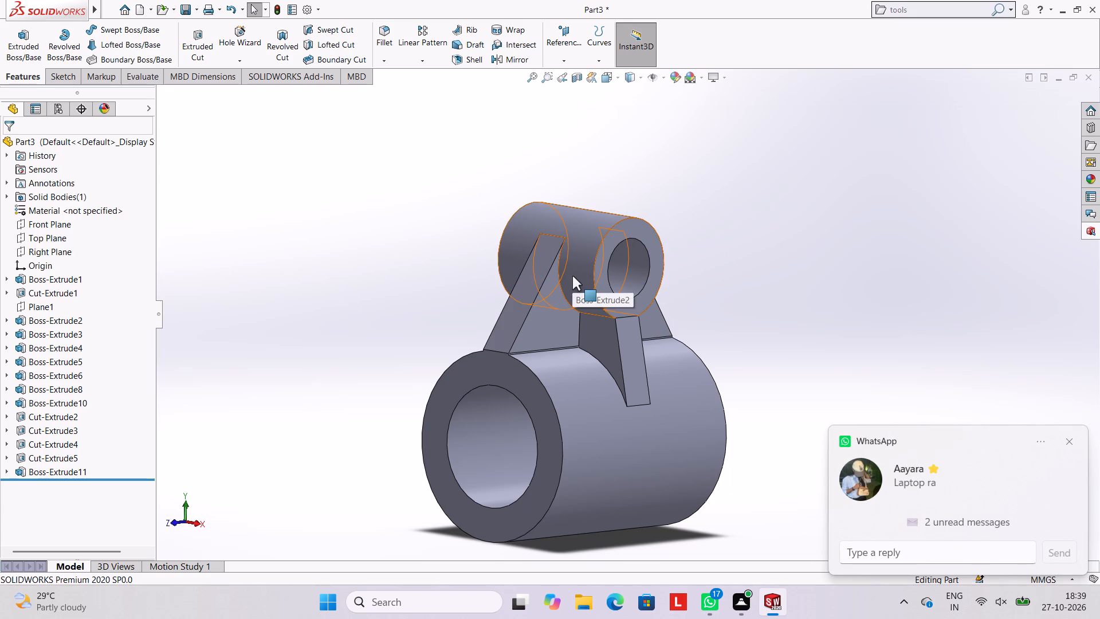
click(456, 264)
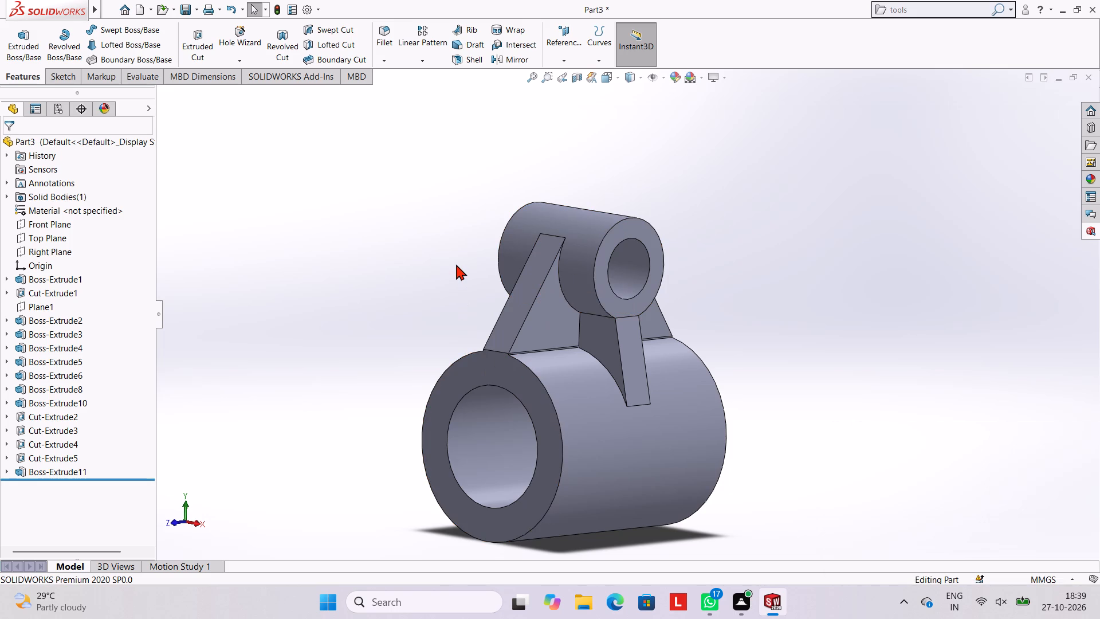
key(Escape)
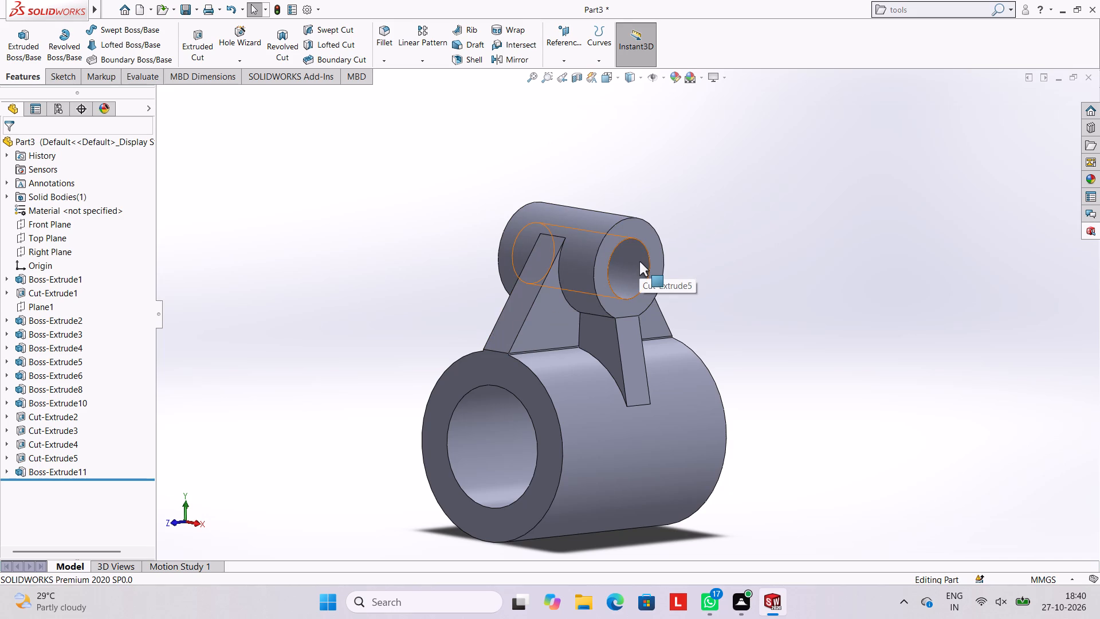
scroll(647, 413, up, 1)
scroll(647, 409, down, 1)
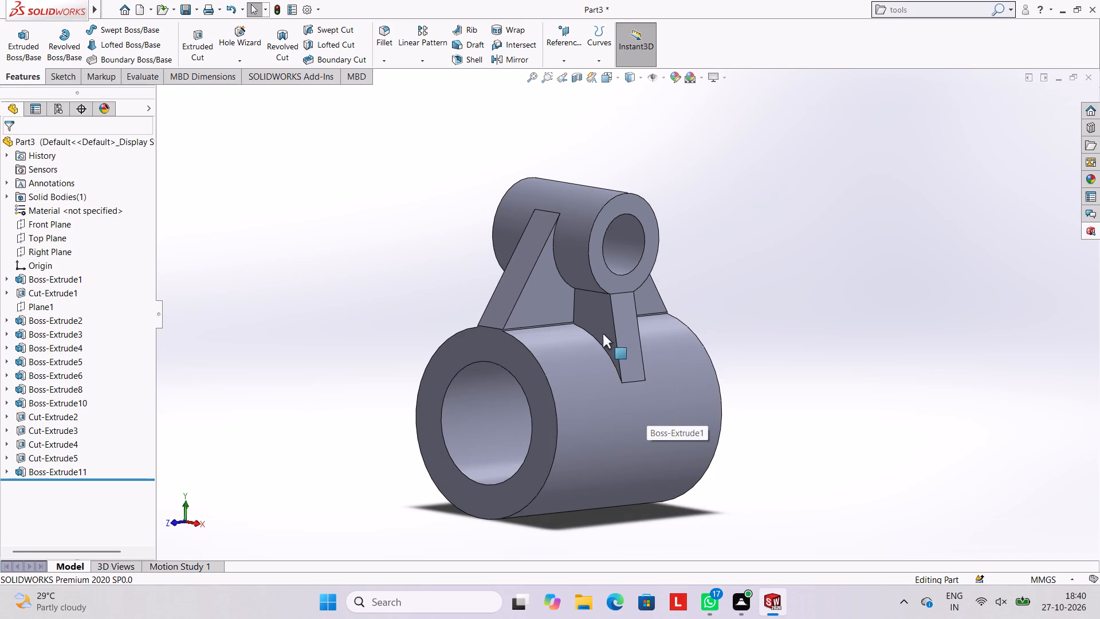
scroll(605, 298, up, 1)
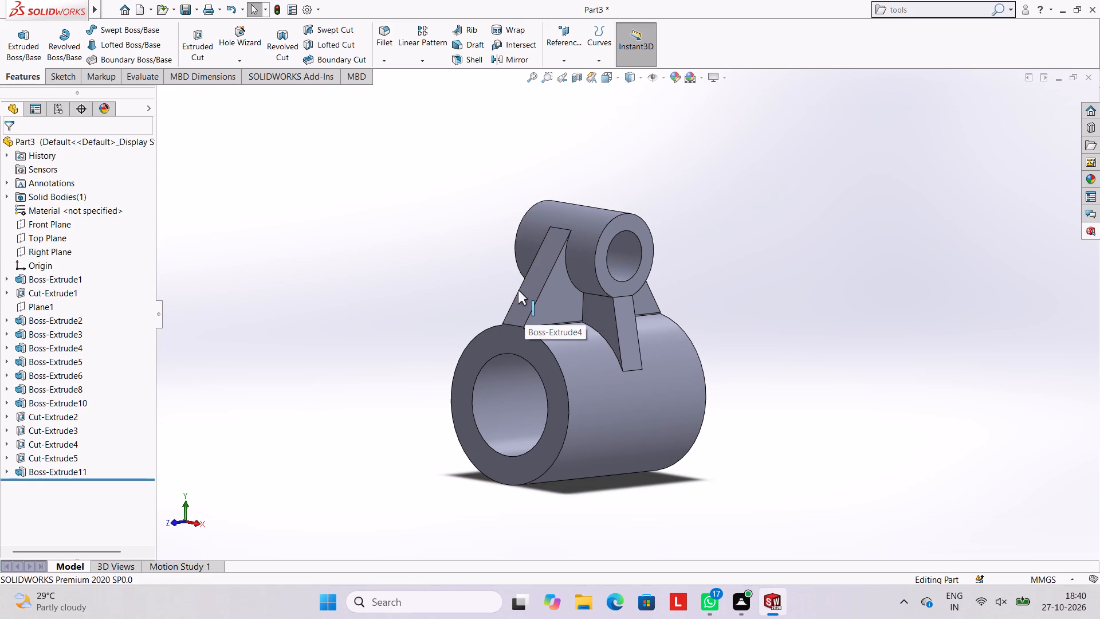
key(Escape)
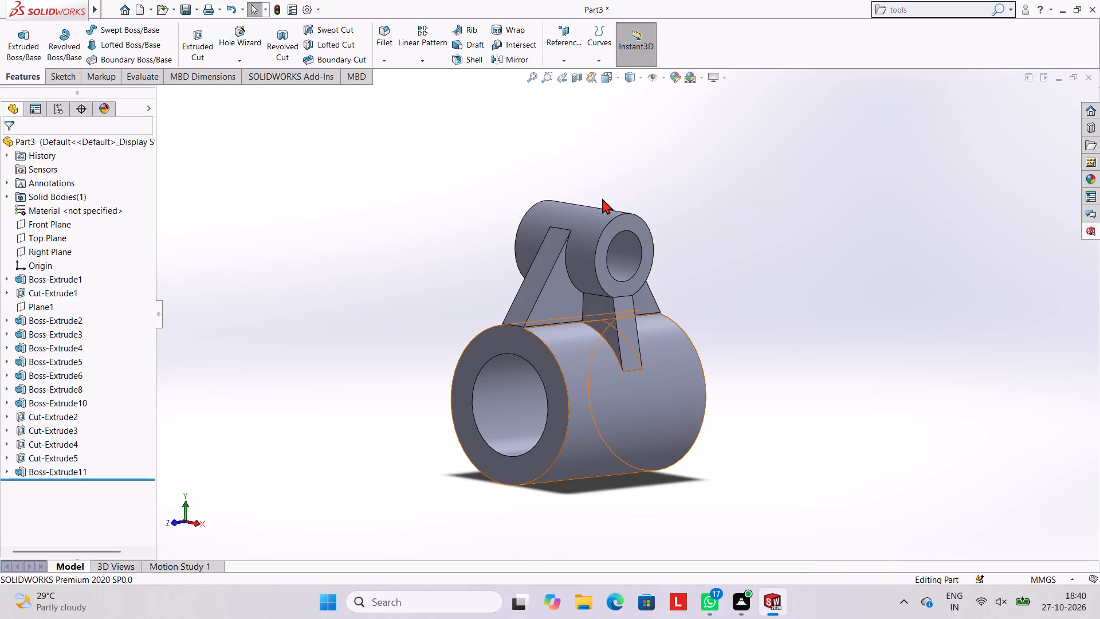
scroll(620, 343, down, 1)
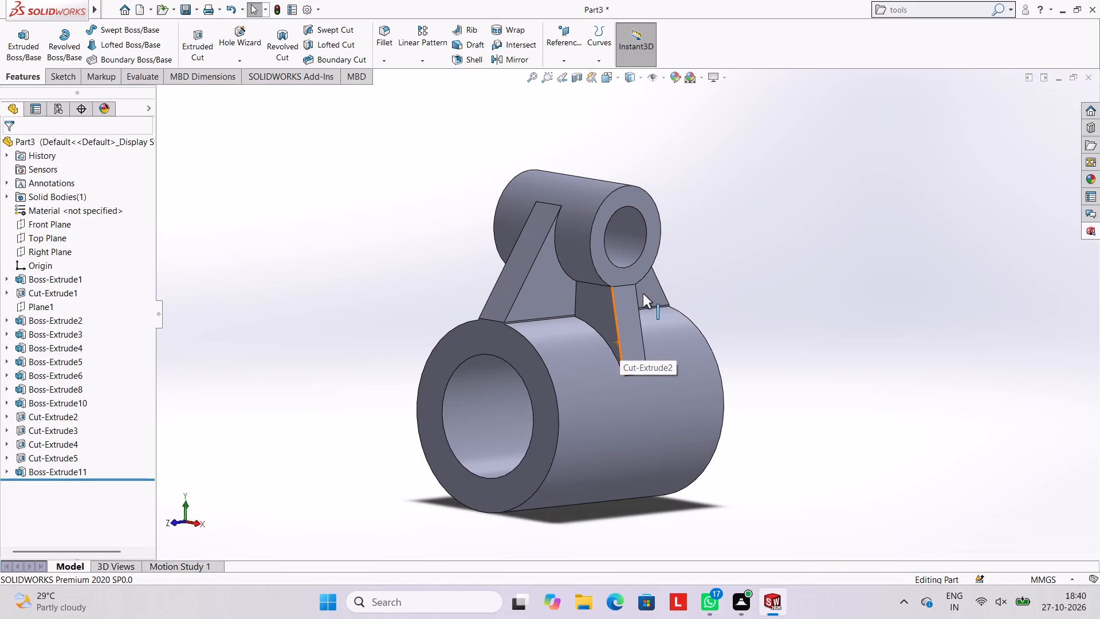